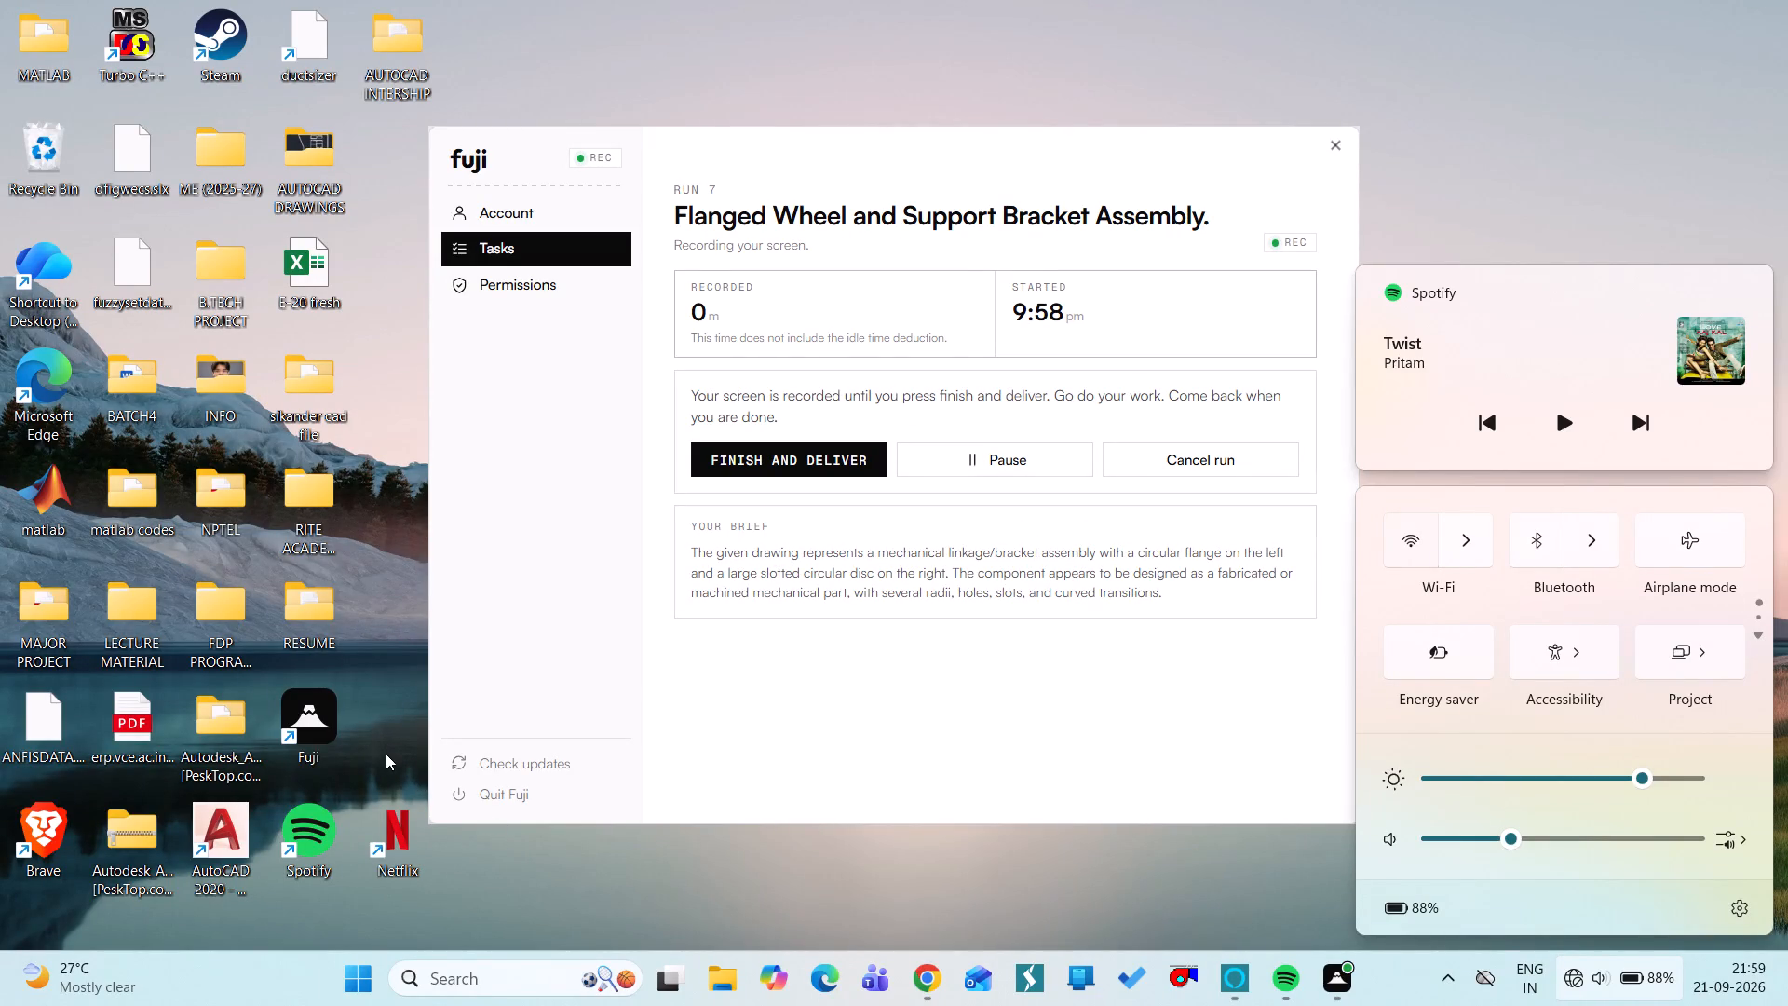
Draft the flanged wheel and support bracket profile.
Launch AutoCAD 2020 and start a new blank drawing.
double_click(240, 838)
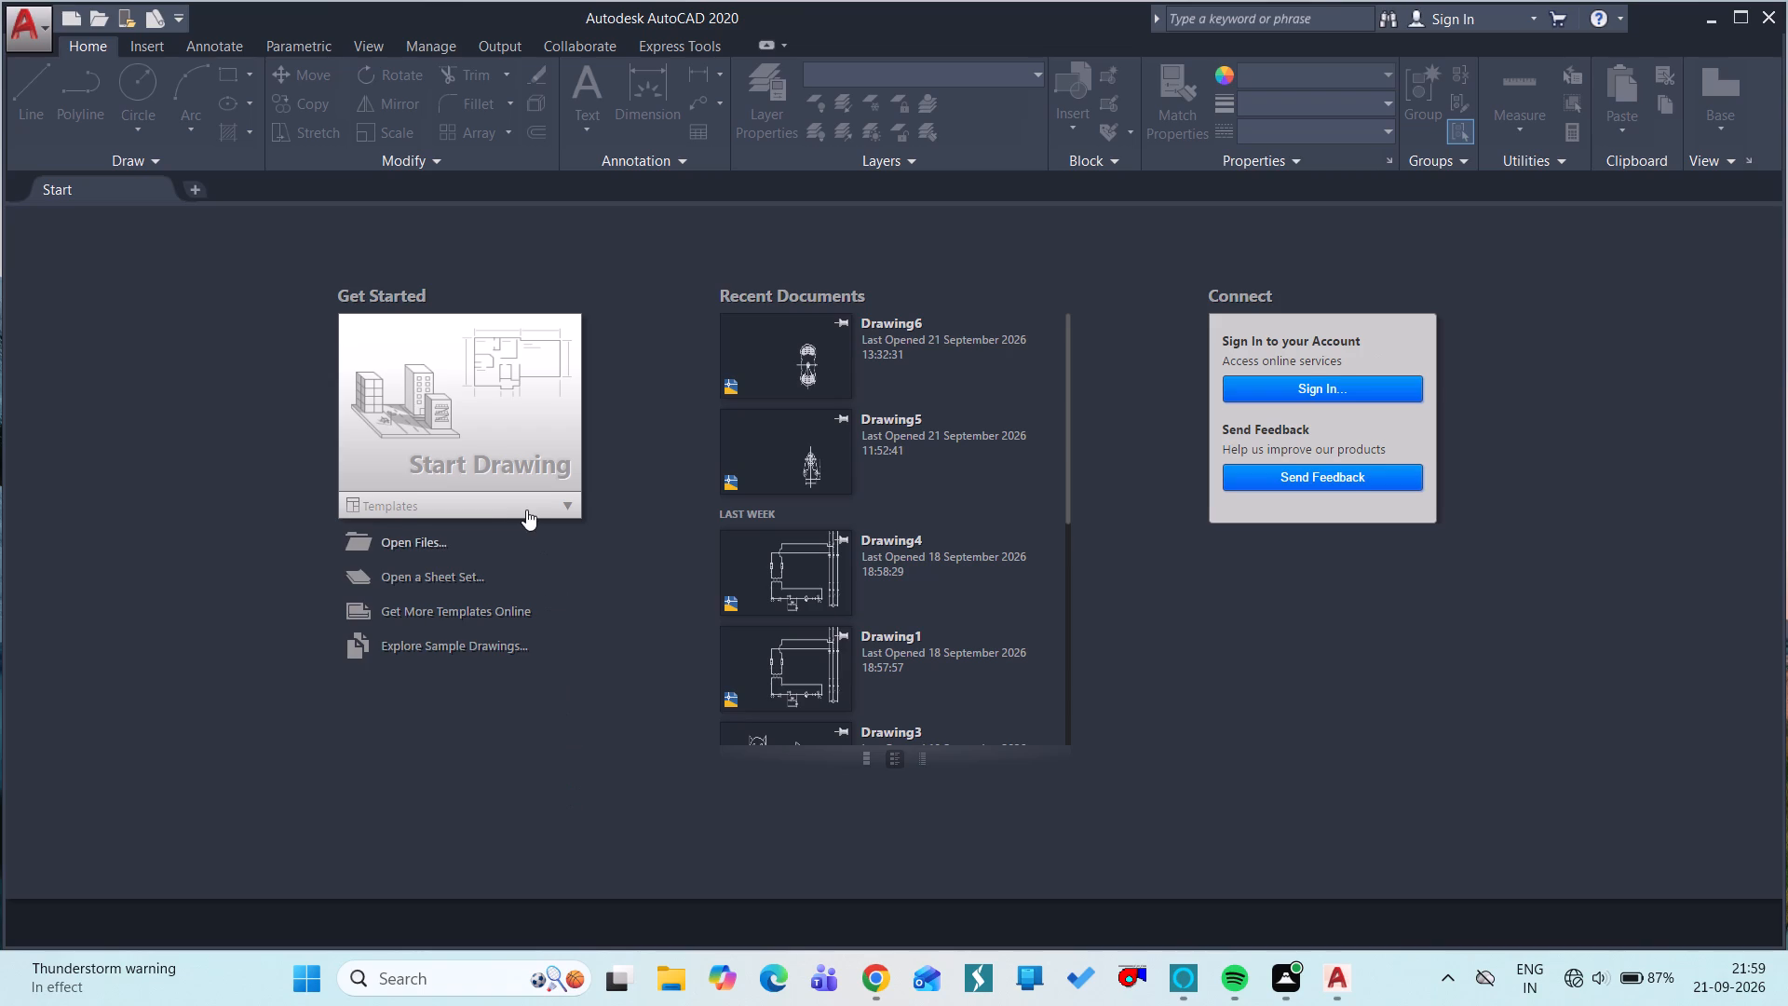
left_click(496, 459)
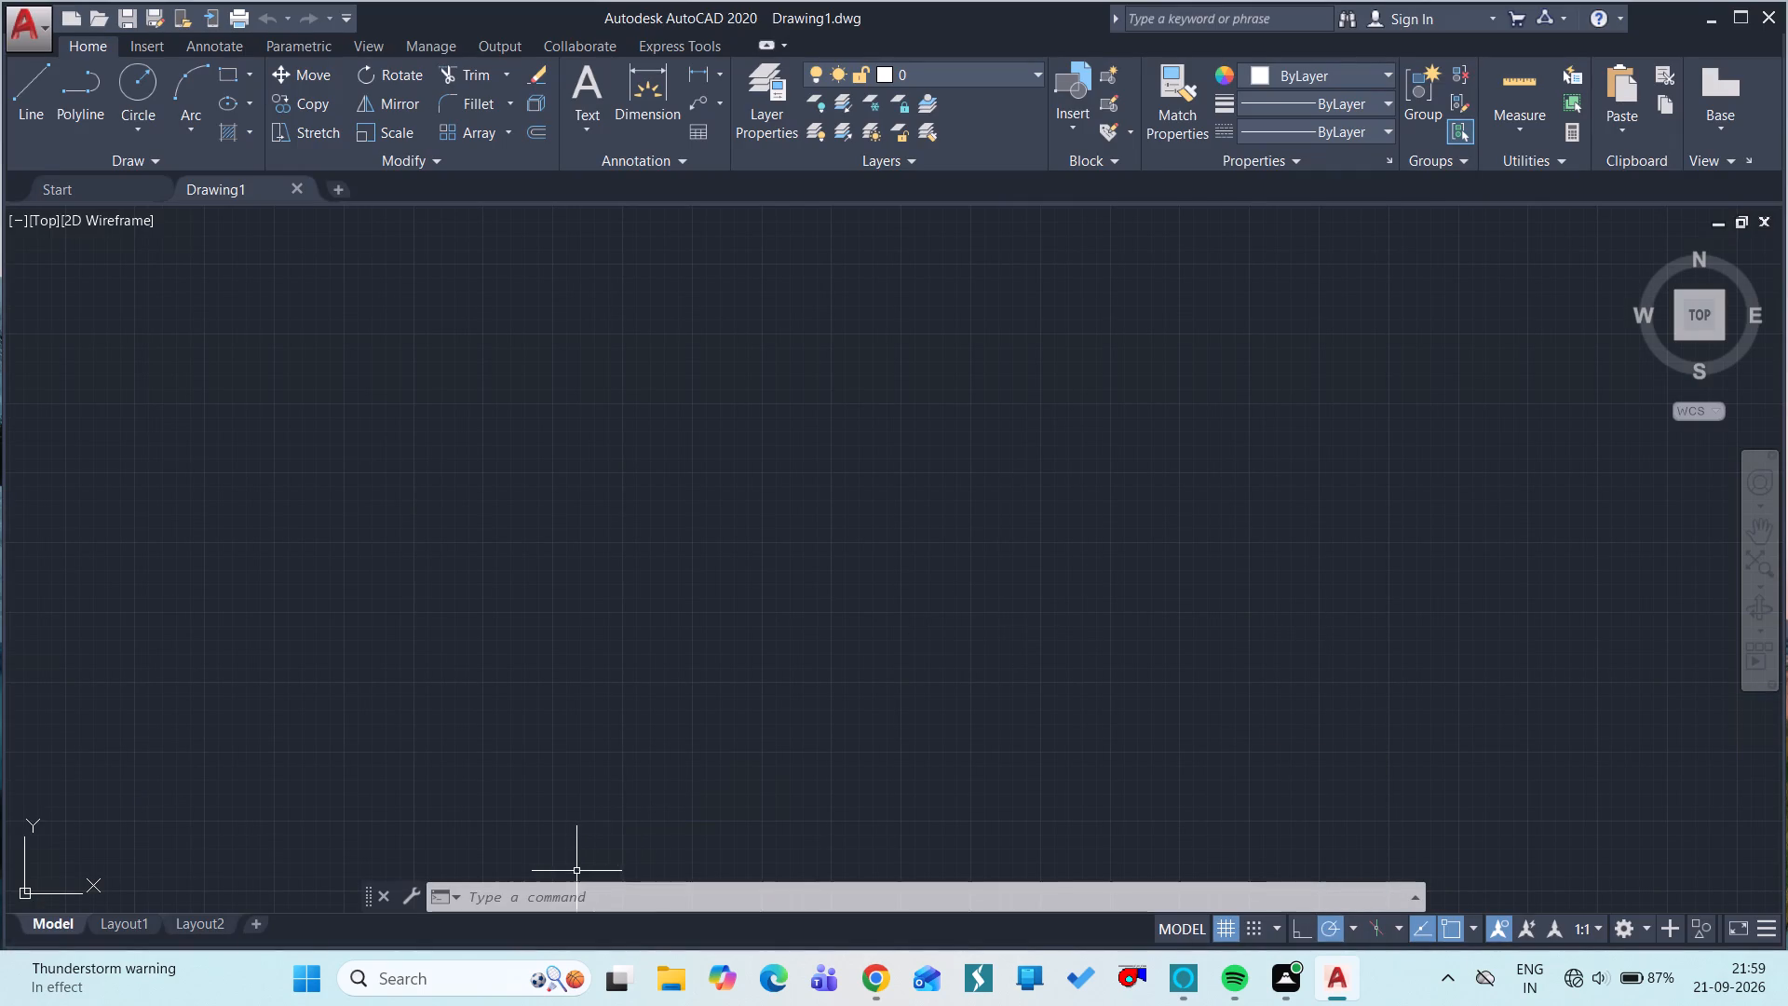
Turn on log file recording for the drawing with the LOGFILEON command.
left_click(559, 893)
type("log")
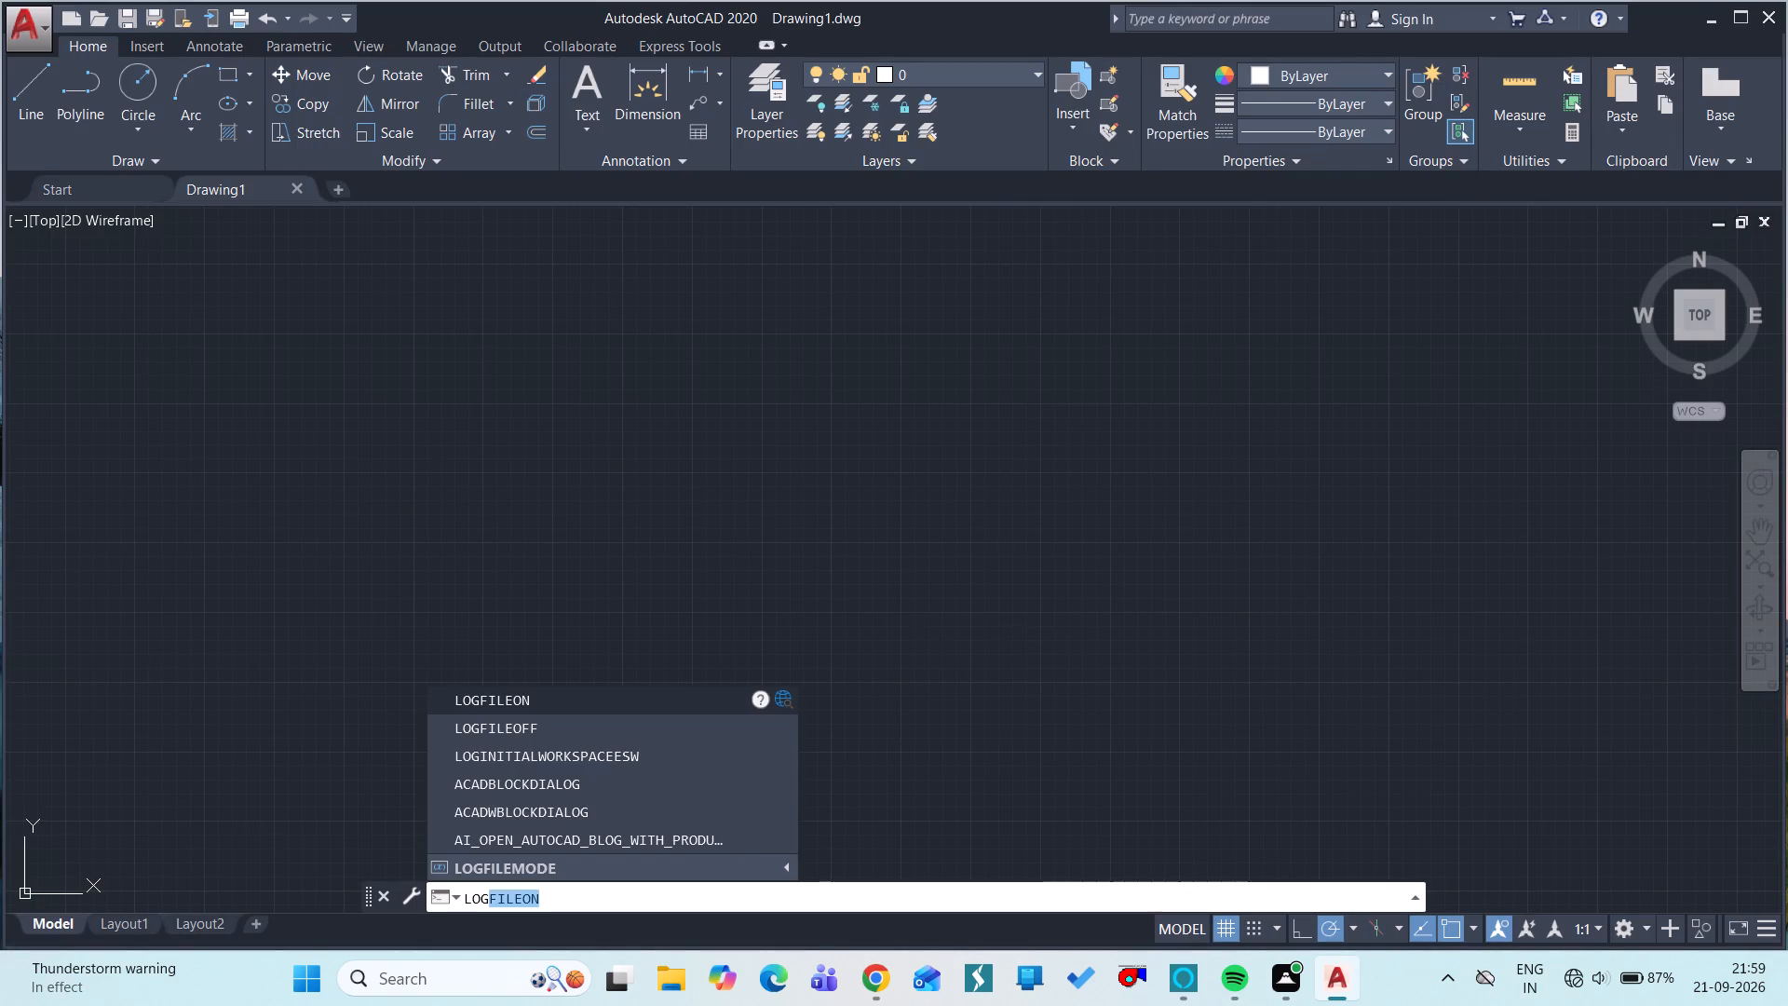
left_click(518, 692)
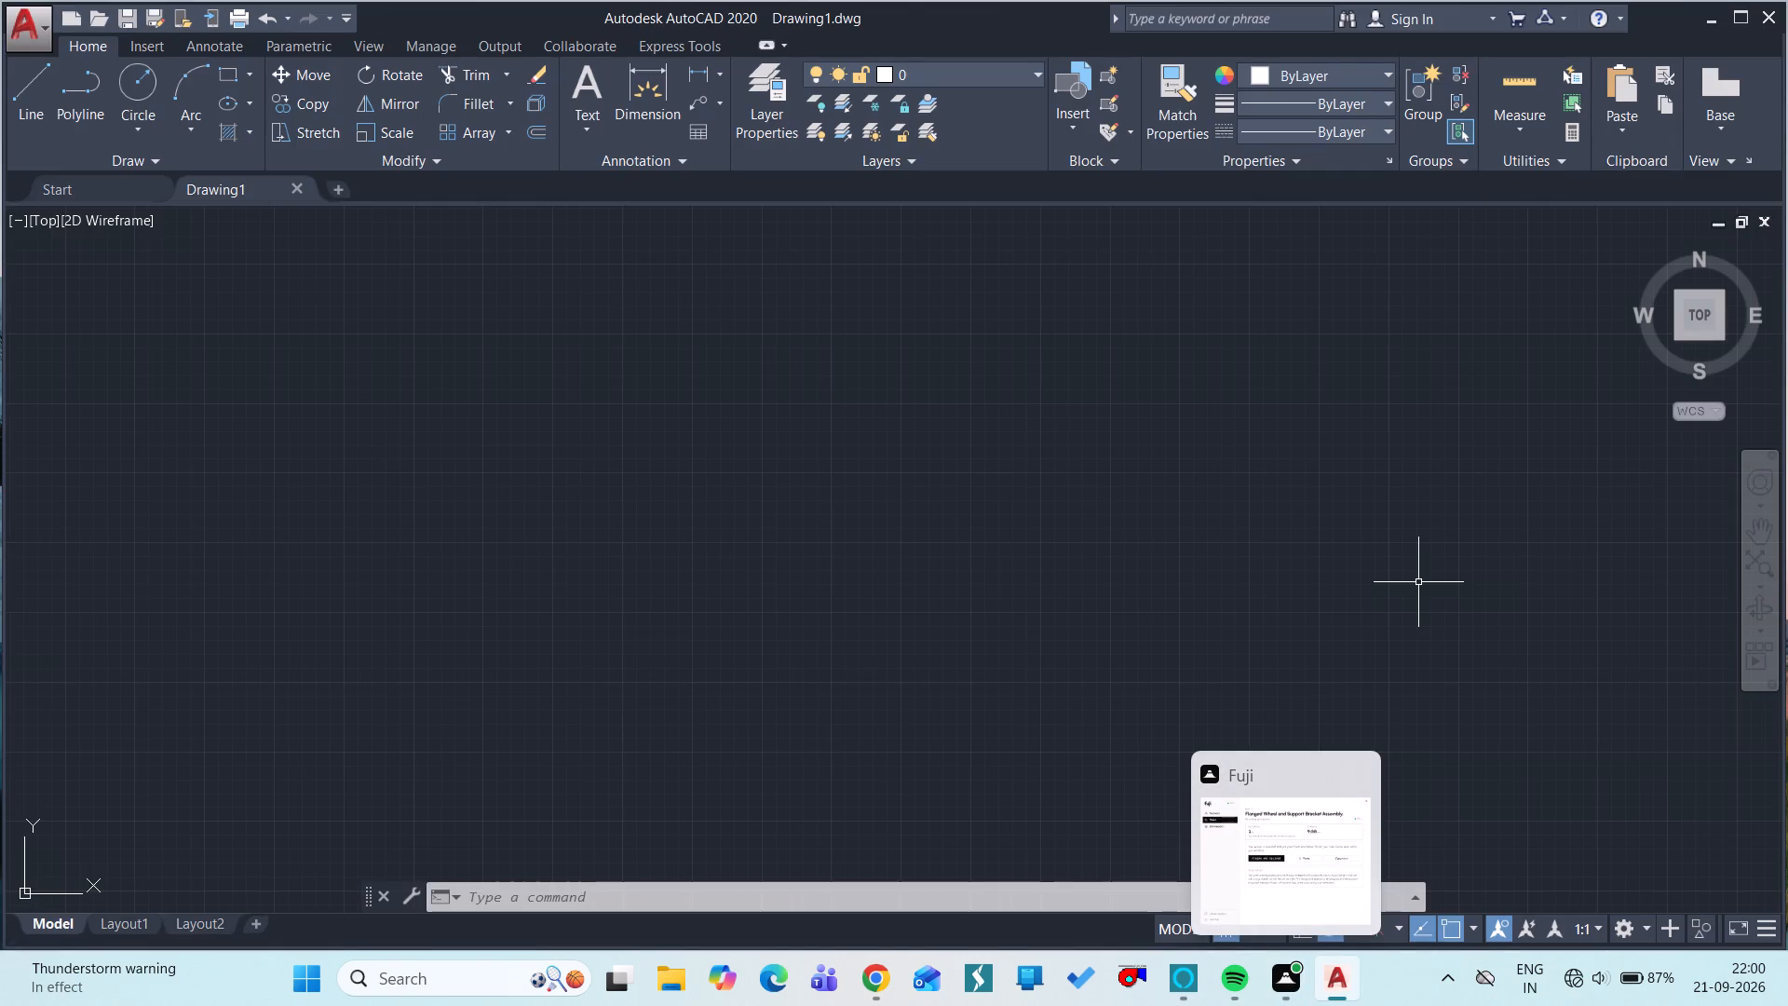
Draw a circle with a diameter of 130 in the empty model space.
type("c")
key("space")
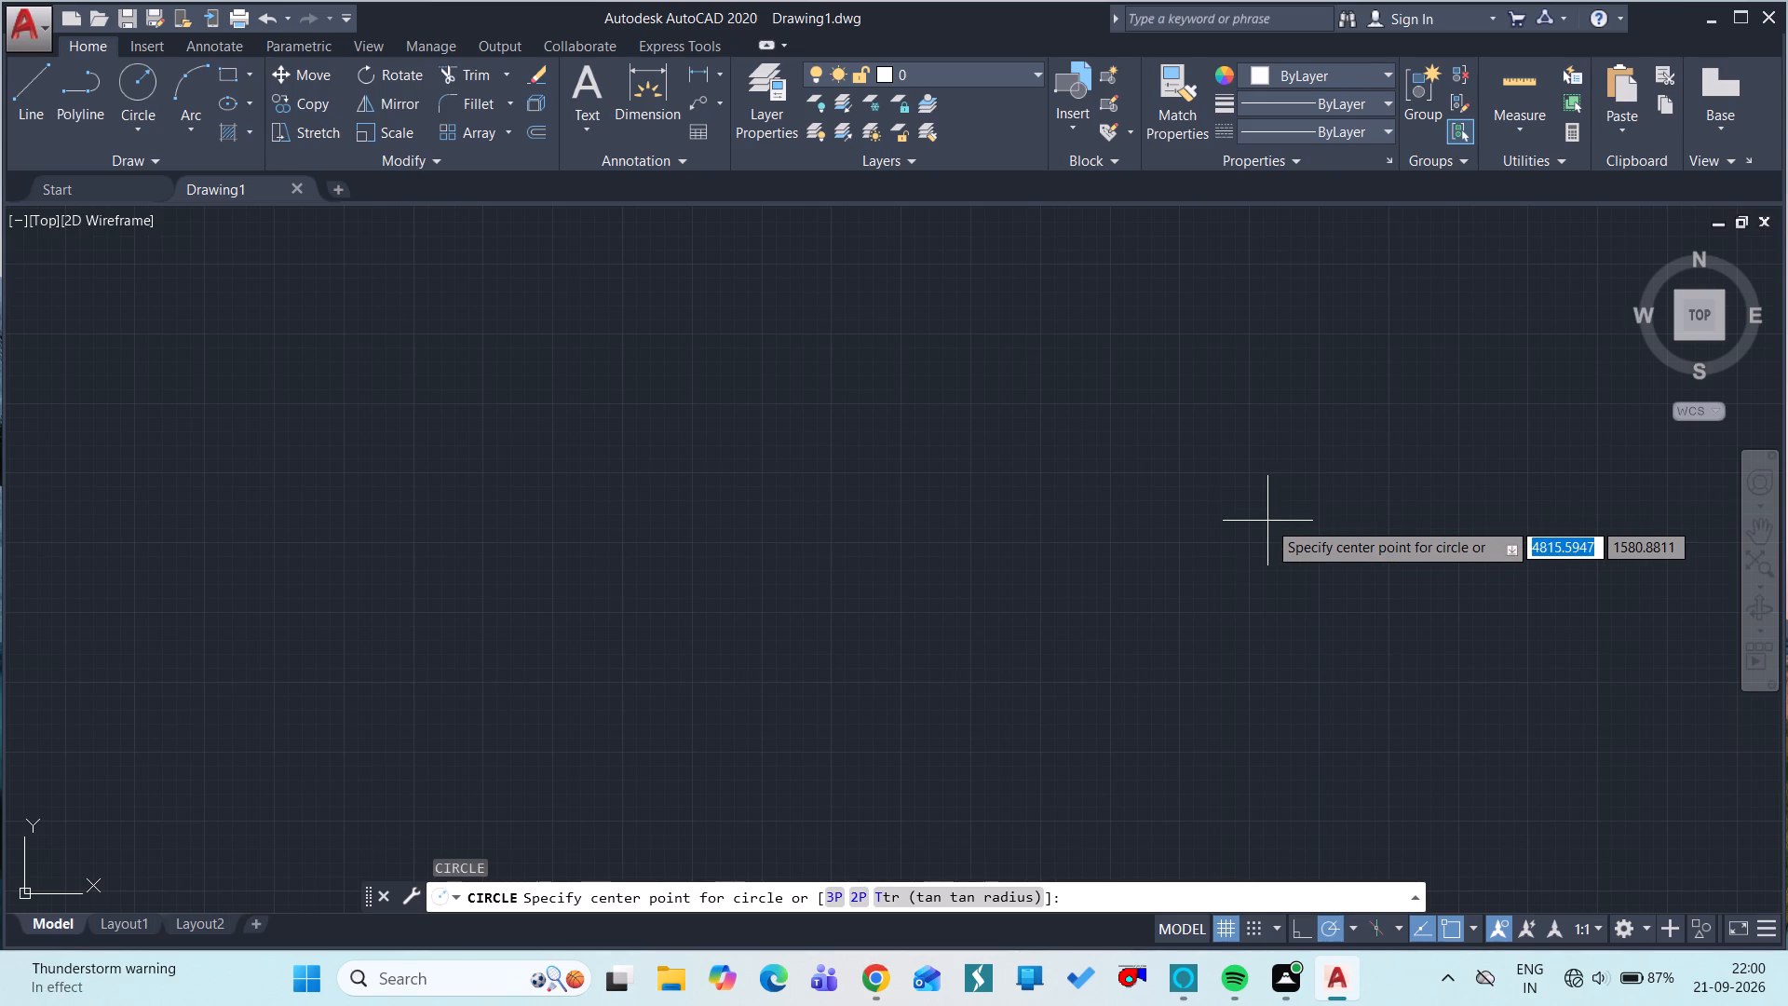
left_click(1130, 455)
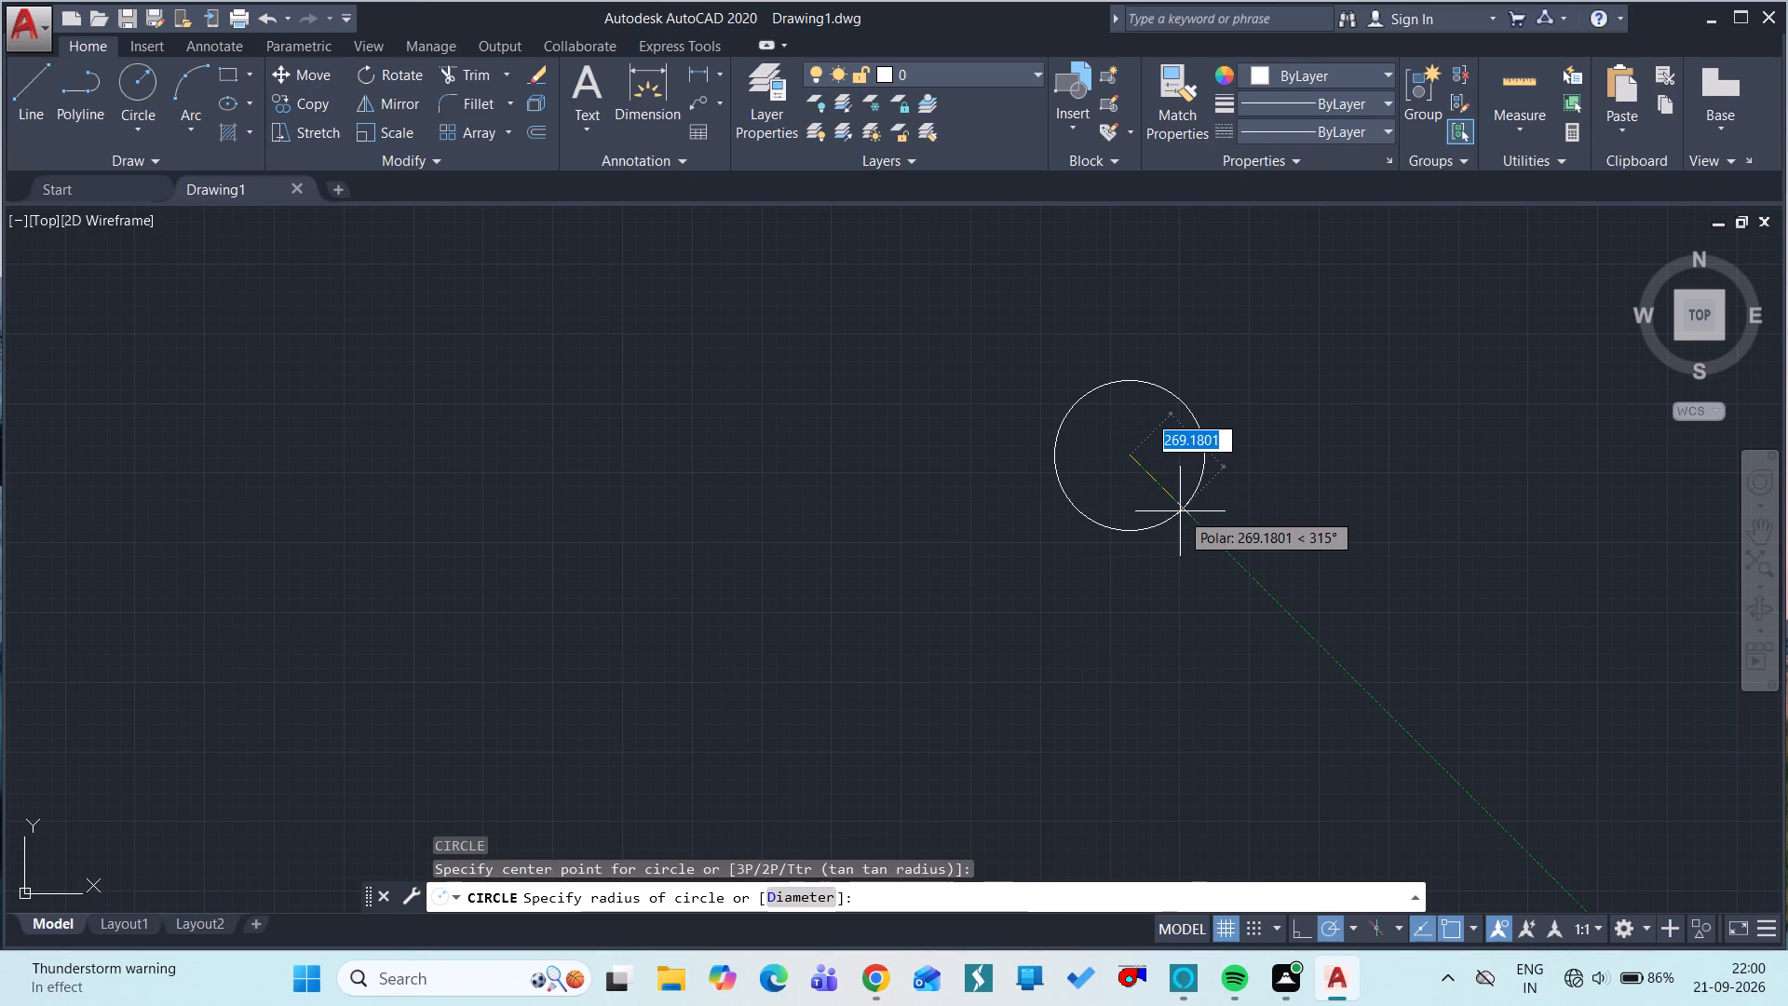
type("d")
key("space")
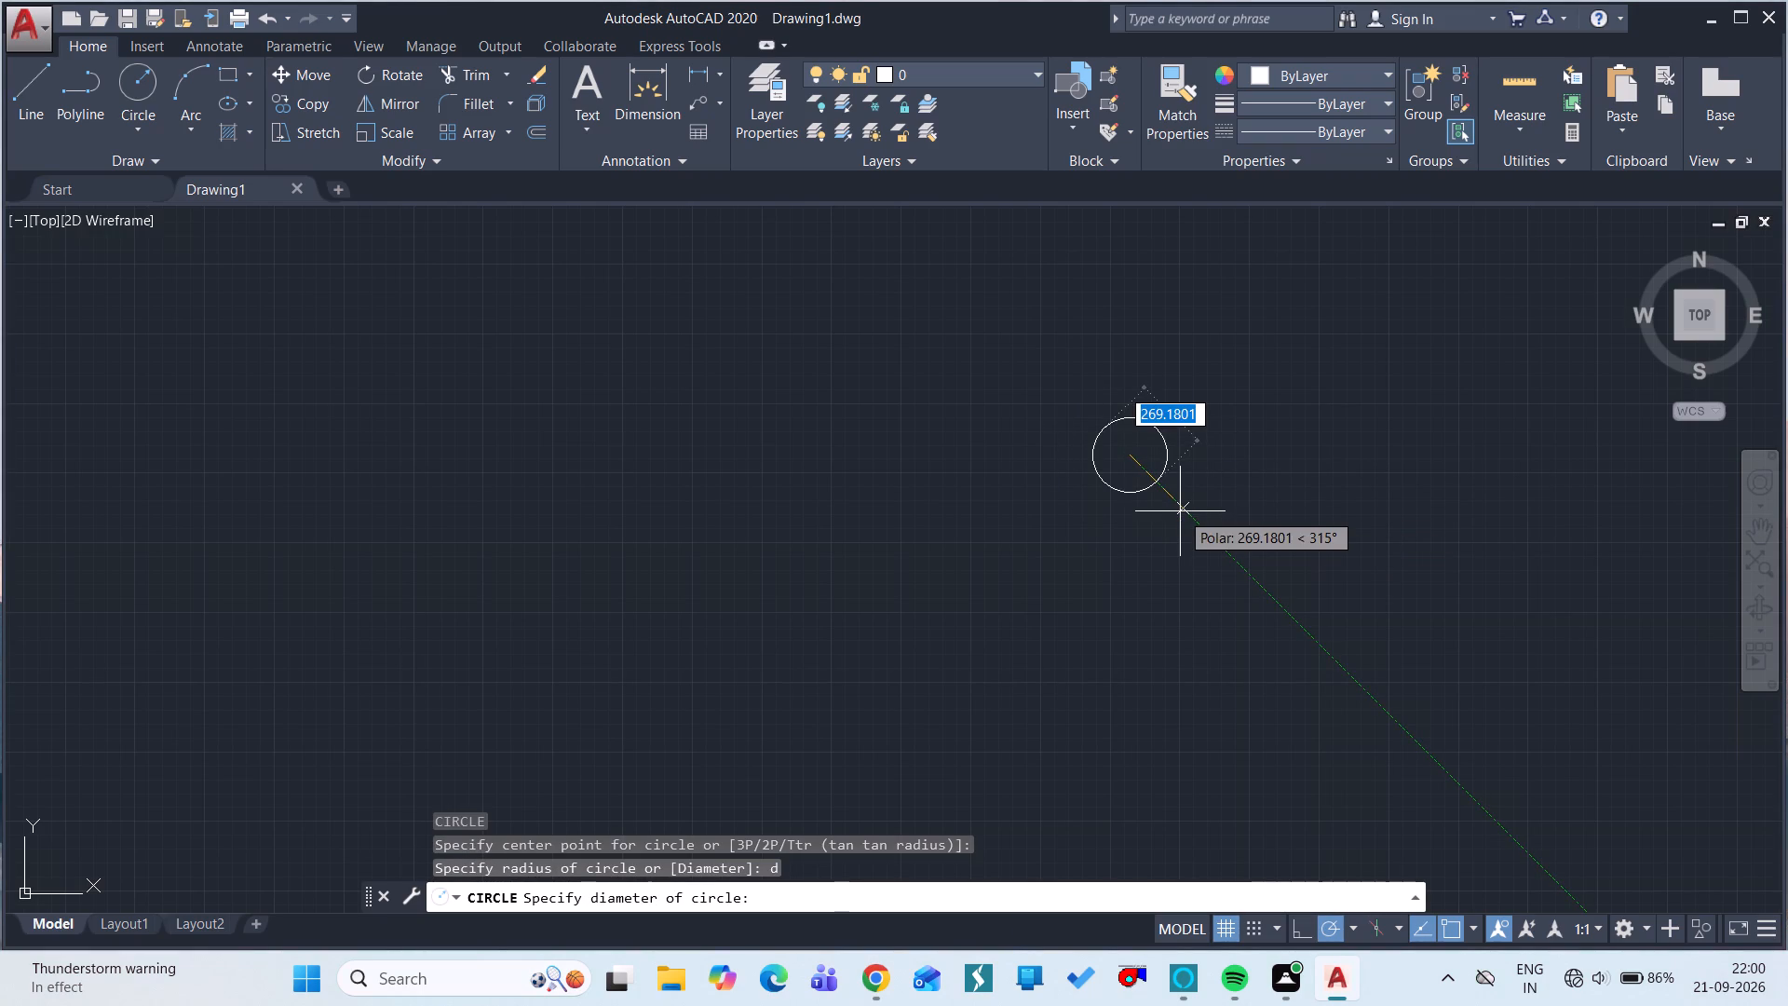
type("130")
key("space")
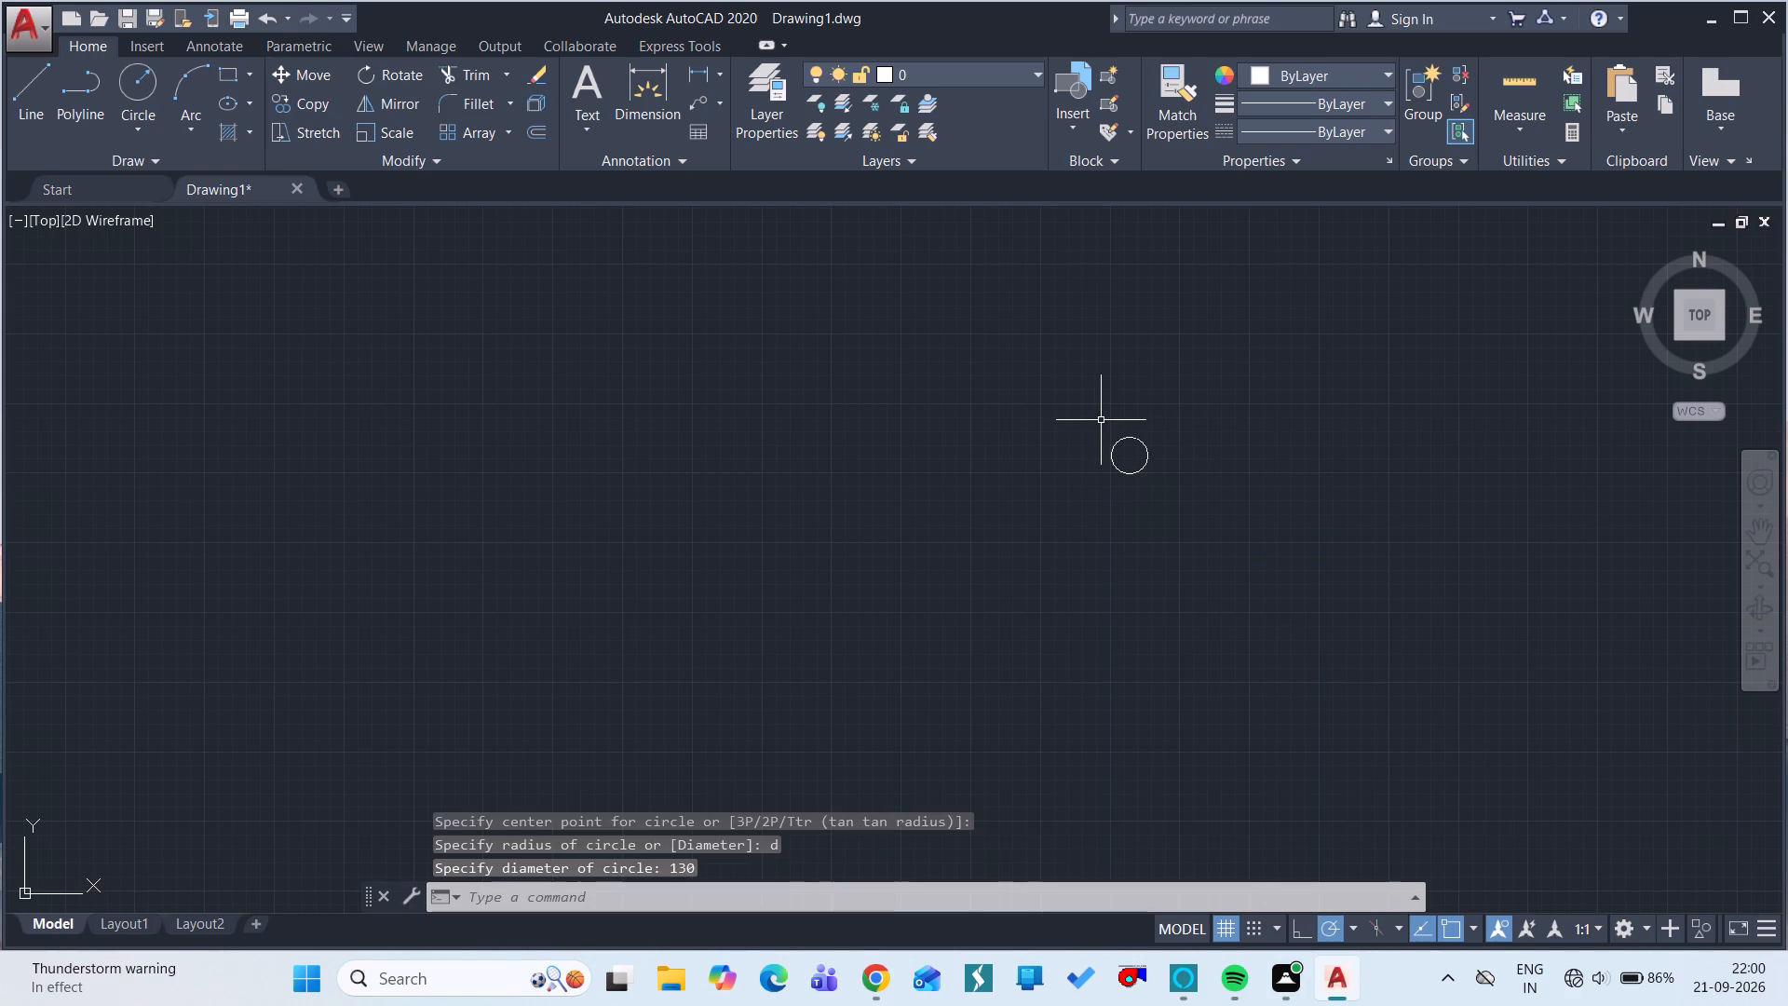
Draw a circle with a diameter of 46 concentric with the 130-diameter circle.
scroll(1101, 420, "up", 2, "ctrl")
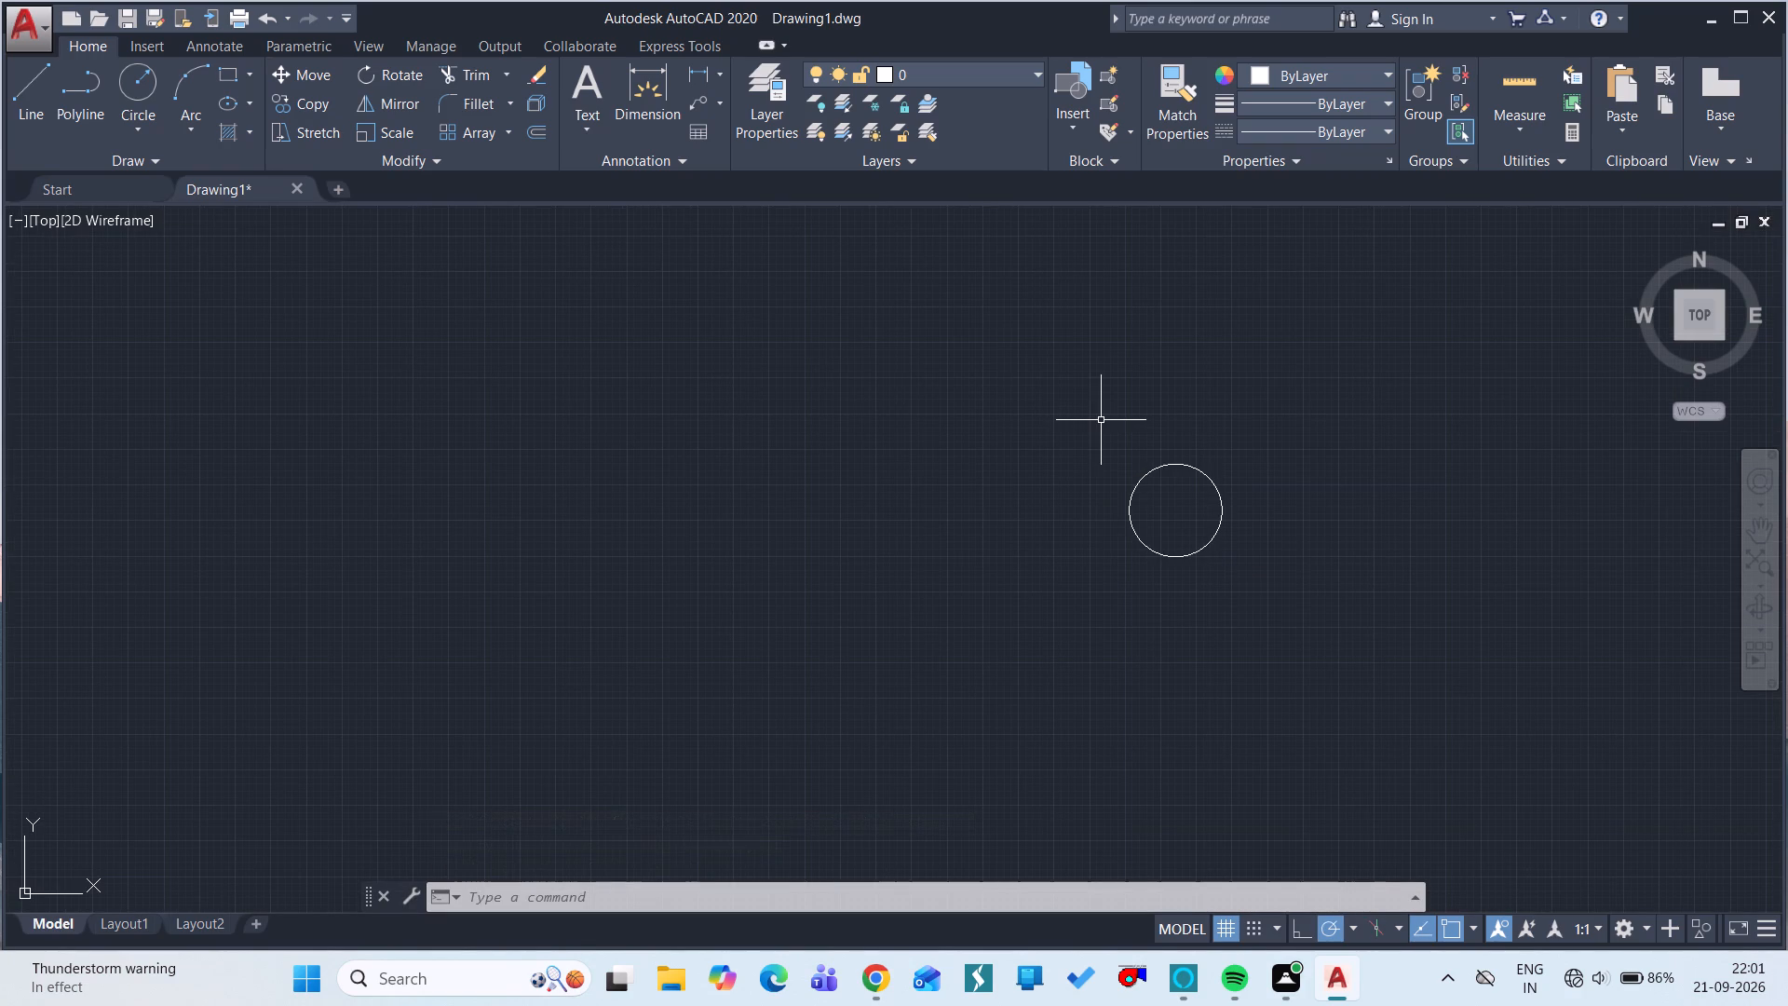
type("c")
key("space")
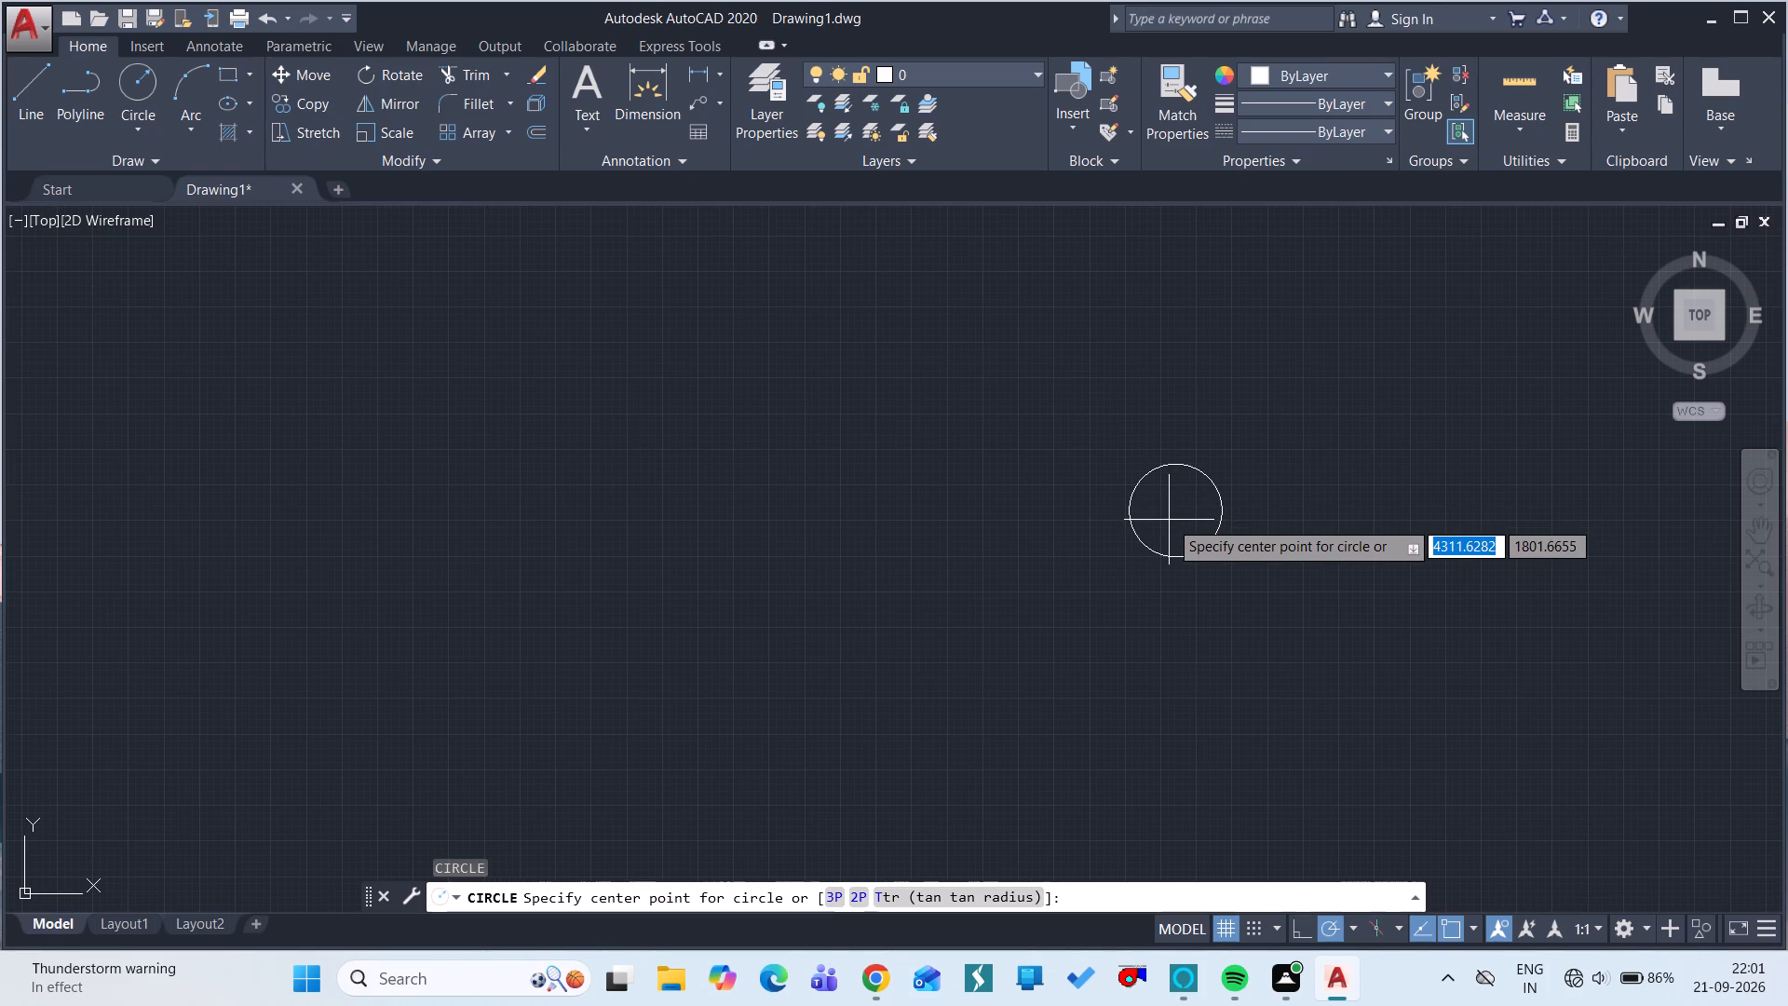
scroll(1169, 520, "right", 1)
scroll(1169, 520, "up", 1, "ctrl")
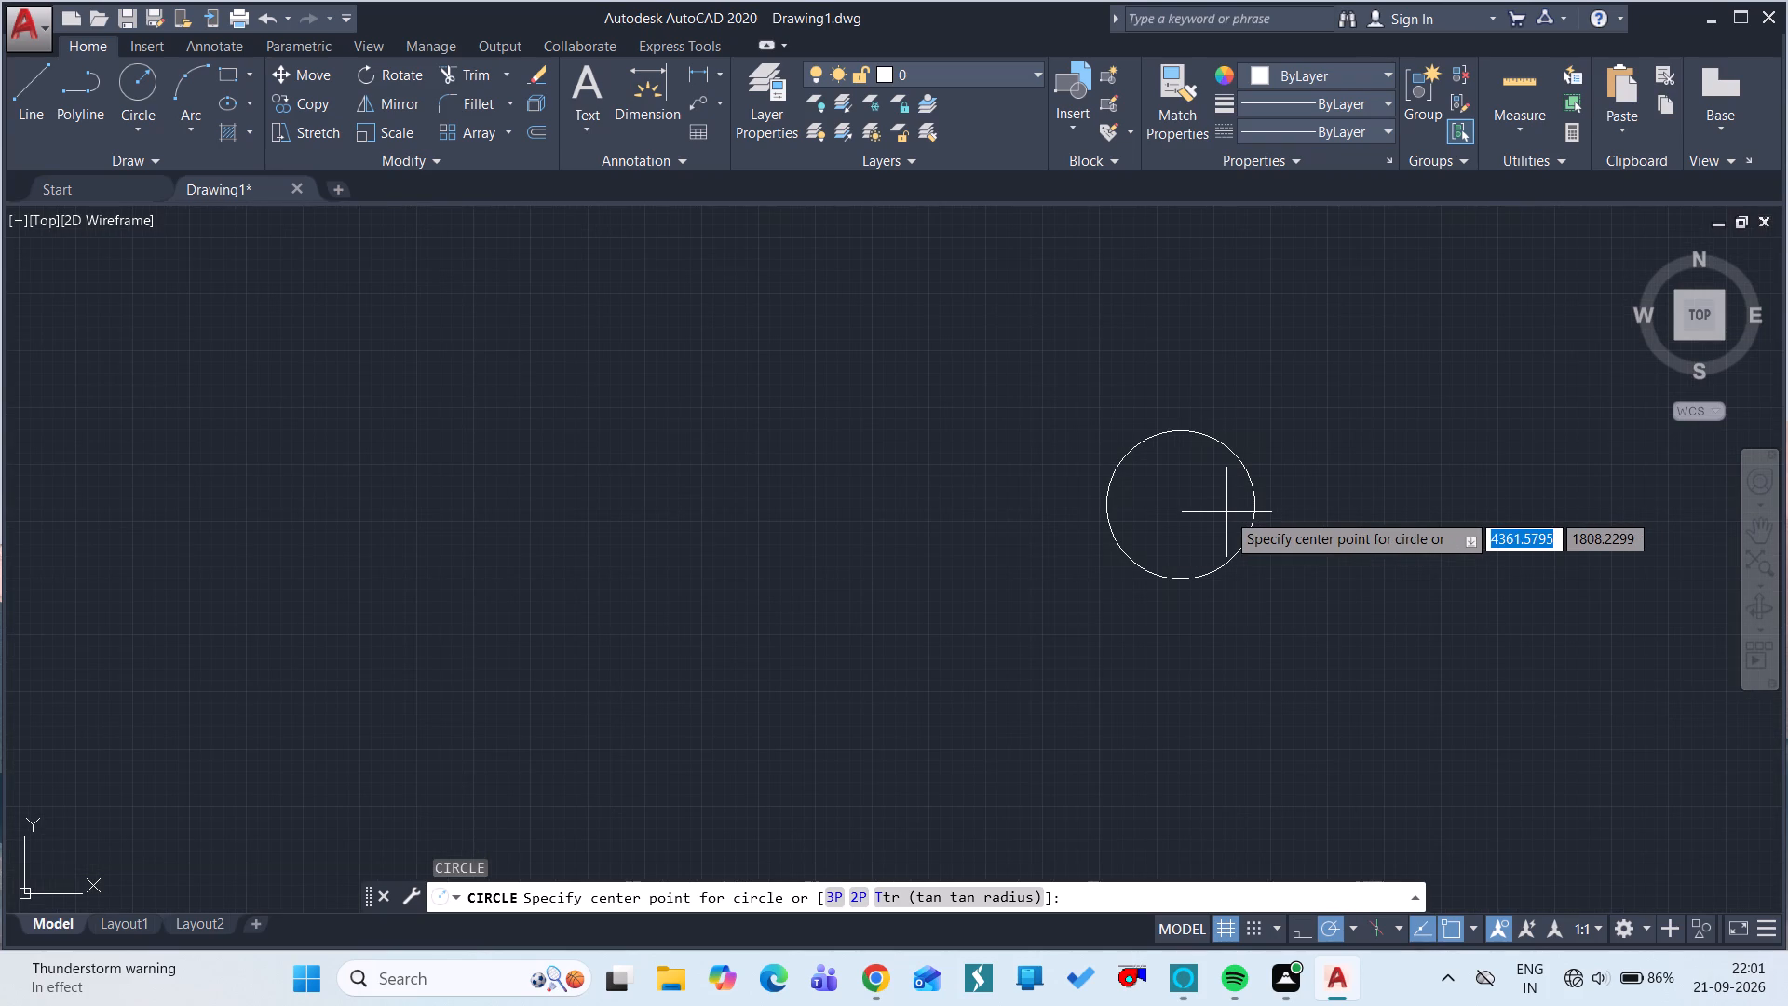
scroll(1229, 503, "up", 1, "ctrl")
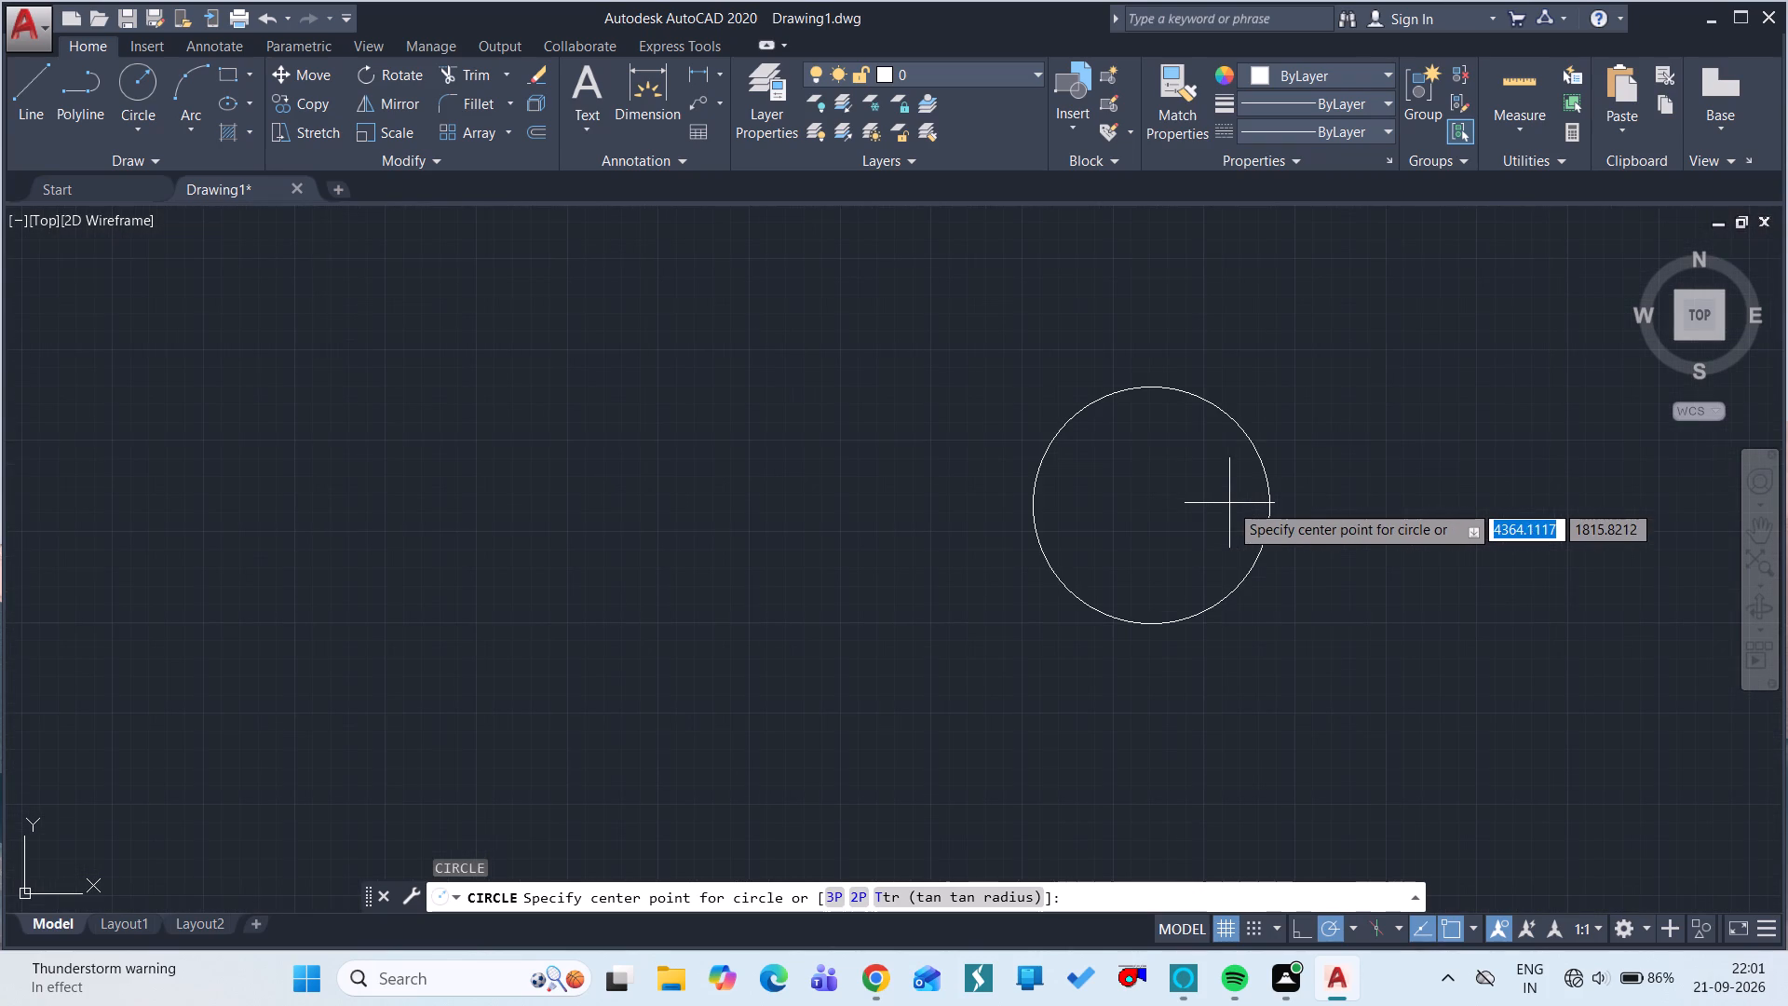
scroll(1250, 489, "left", 1)
scroll(1250, 489, "right", 1)
scroll(1250, 489, "left", 1)
scroll(1250, 489, "right", 1)
scroll(1250, 489, "left", 1)
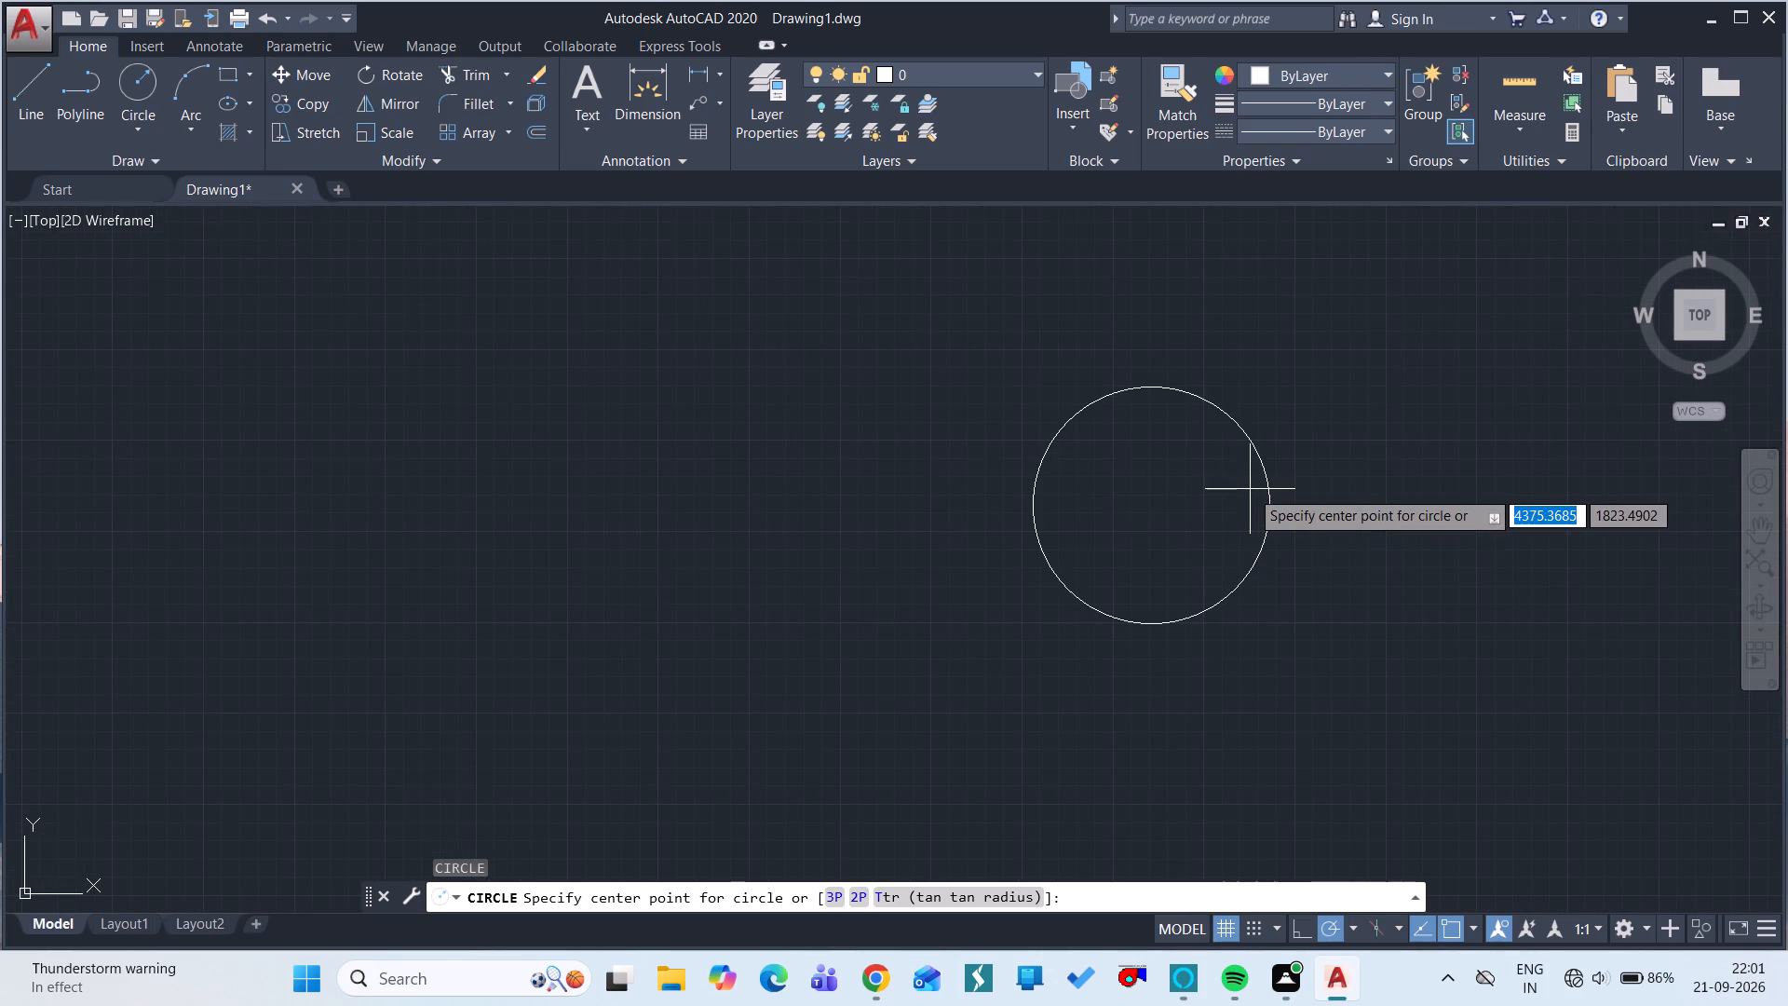
scroll(1250, 489, "down", 2, "ctrl")
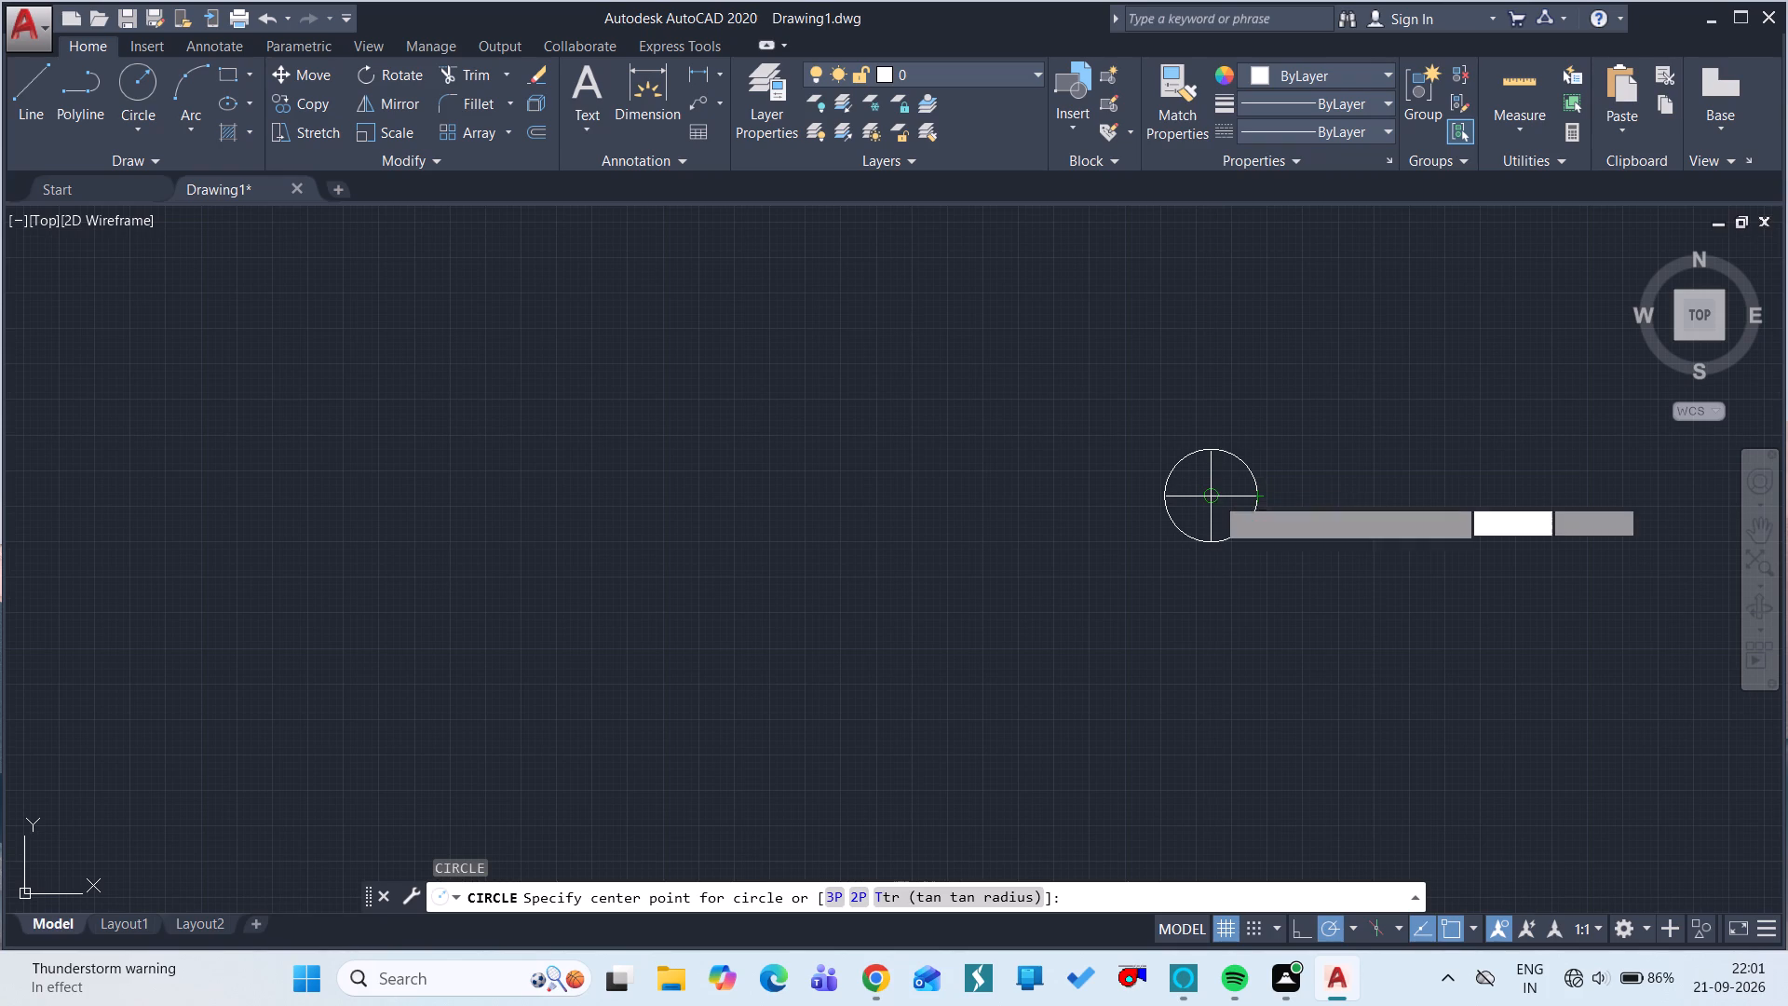
left_click(1214, 500)
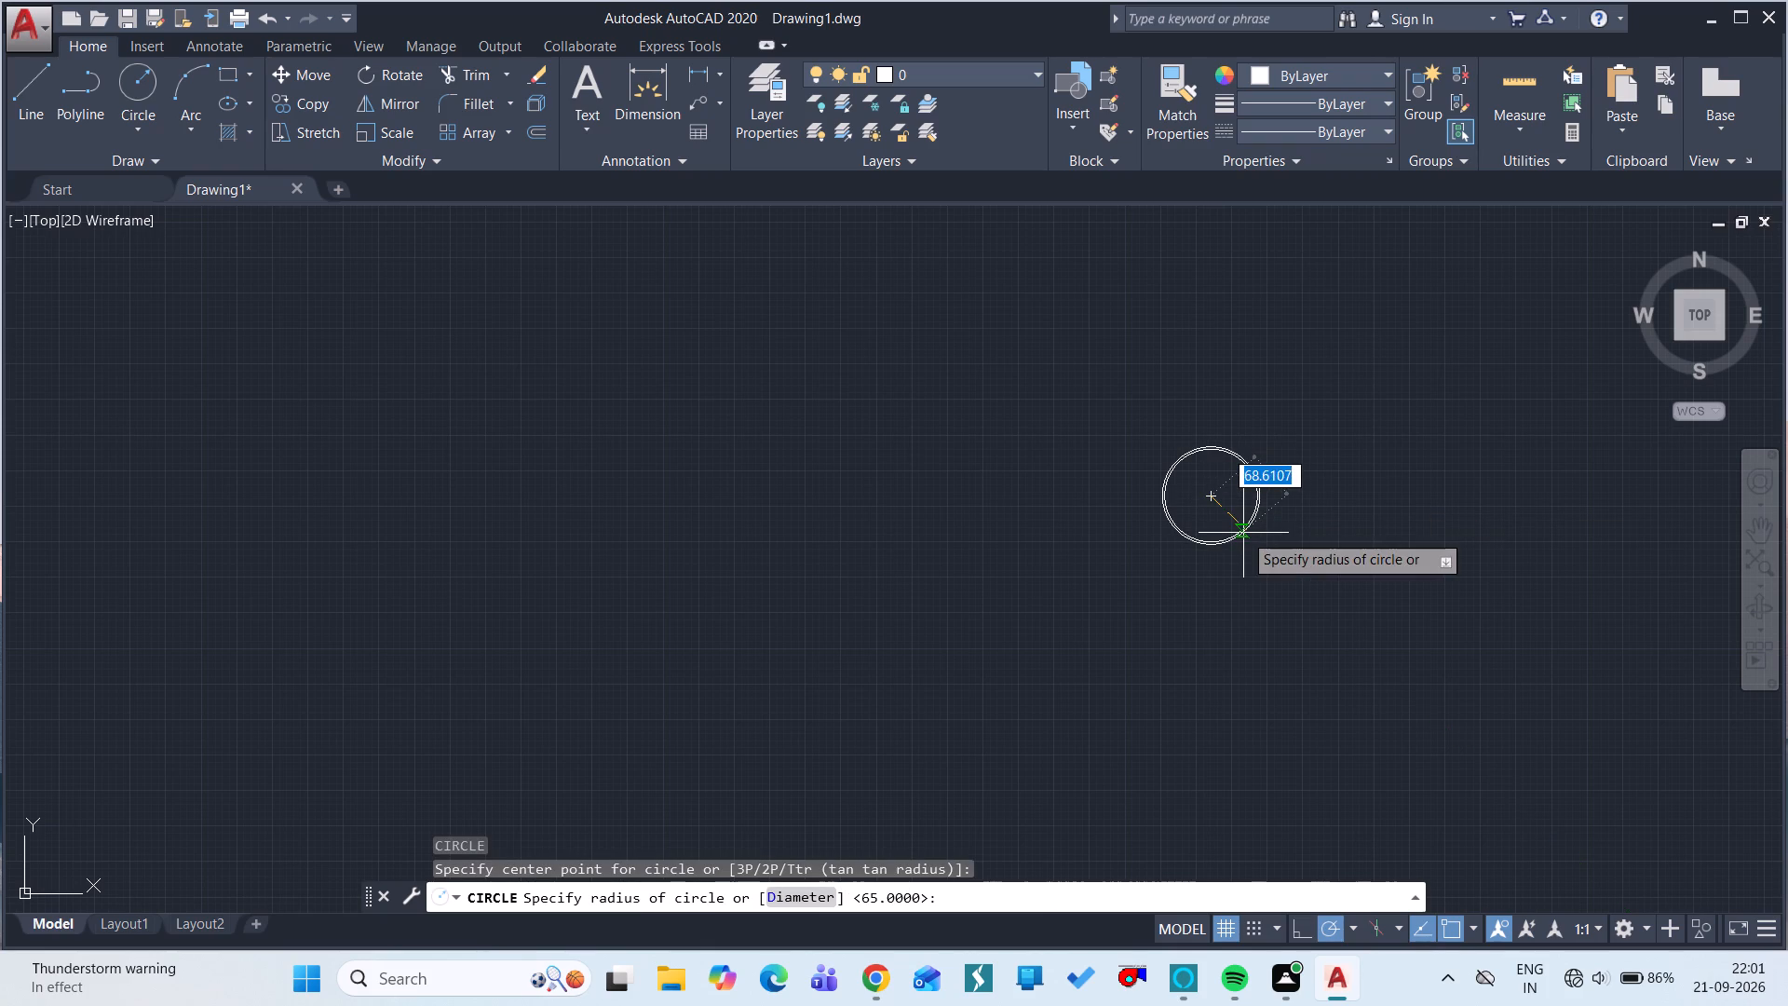
type("d")
key("space")
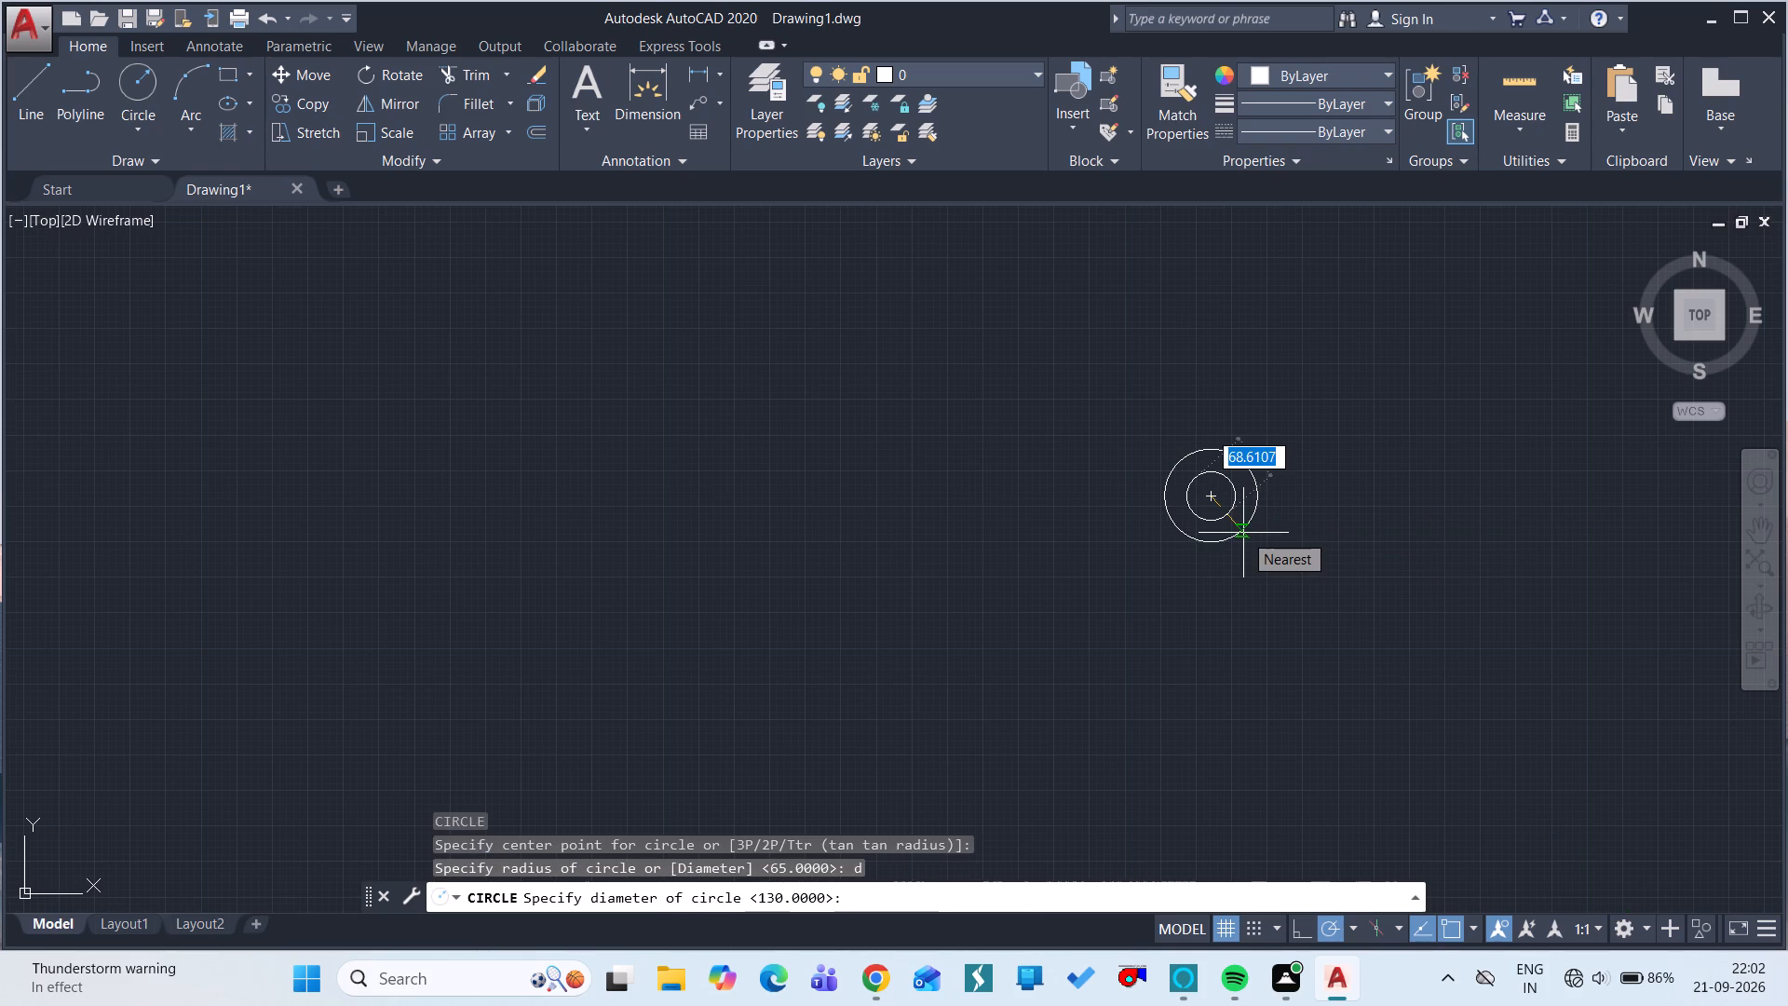
type("46")
key("space")
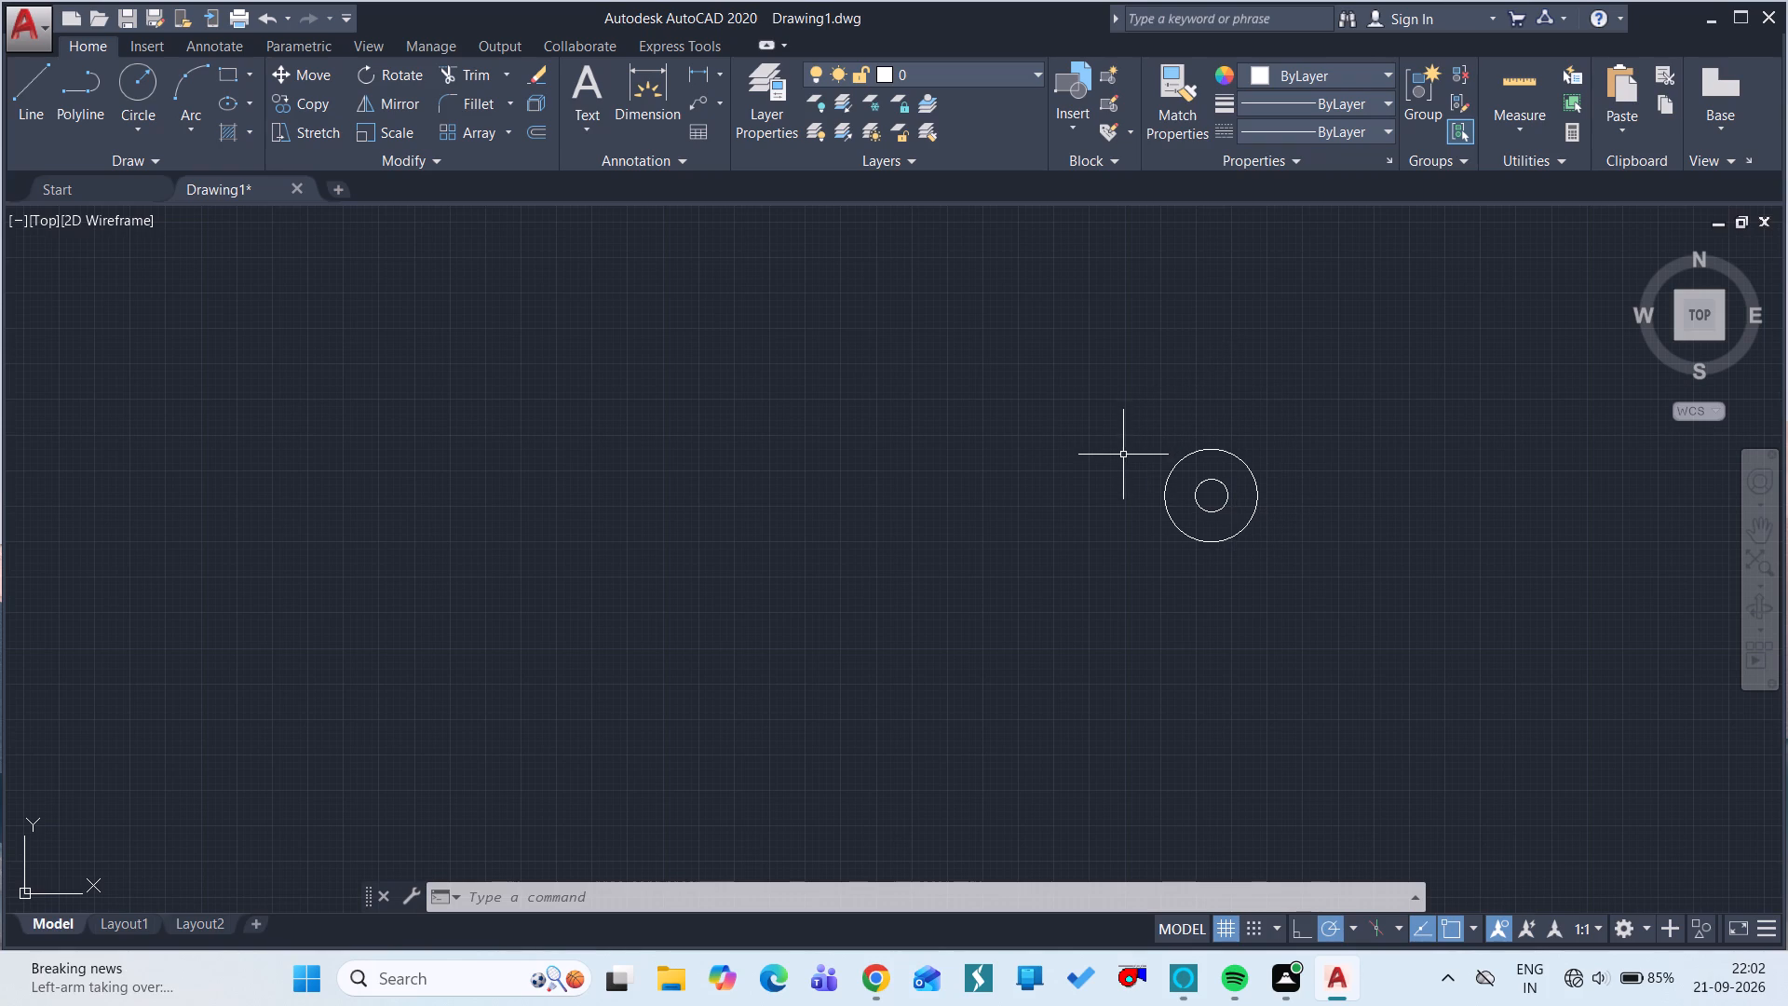
Draw a third circle with a diameter of 80 on the same centre as the other two.
type("c")
key("space")
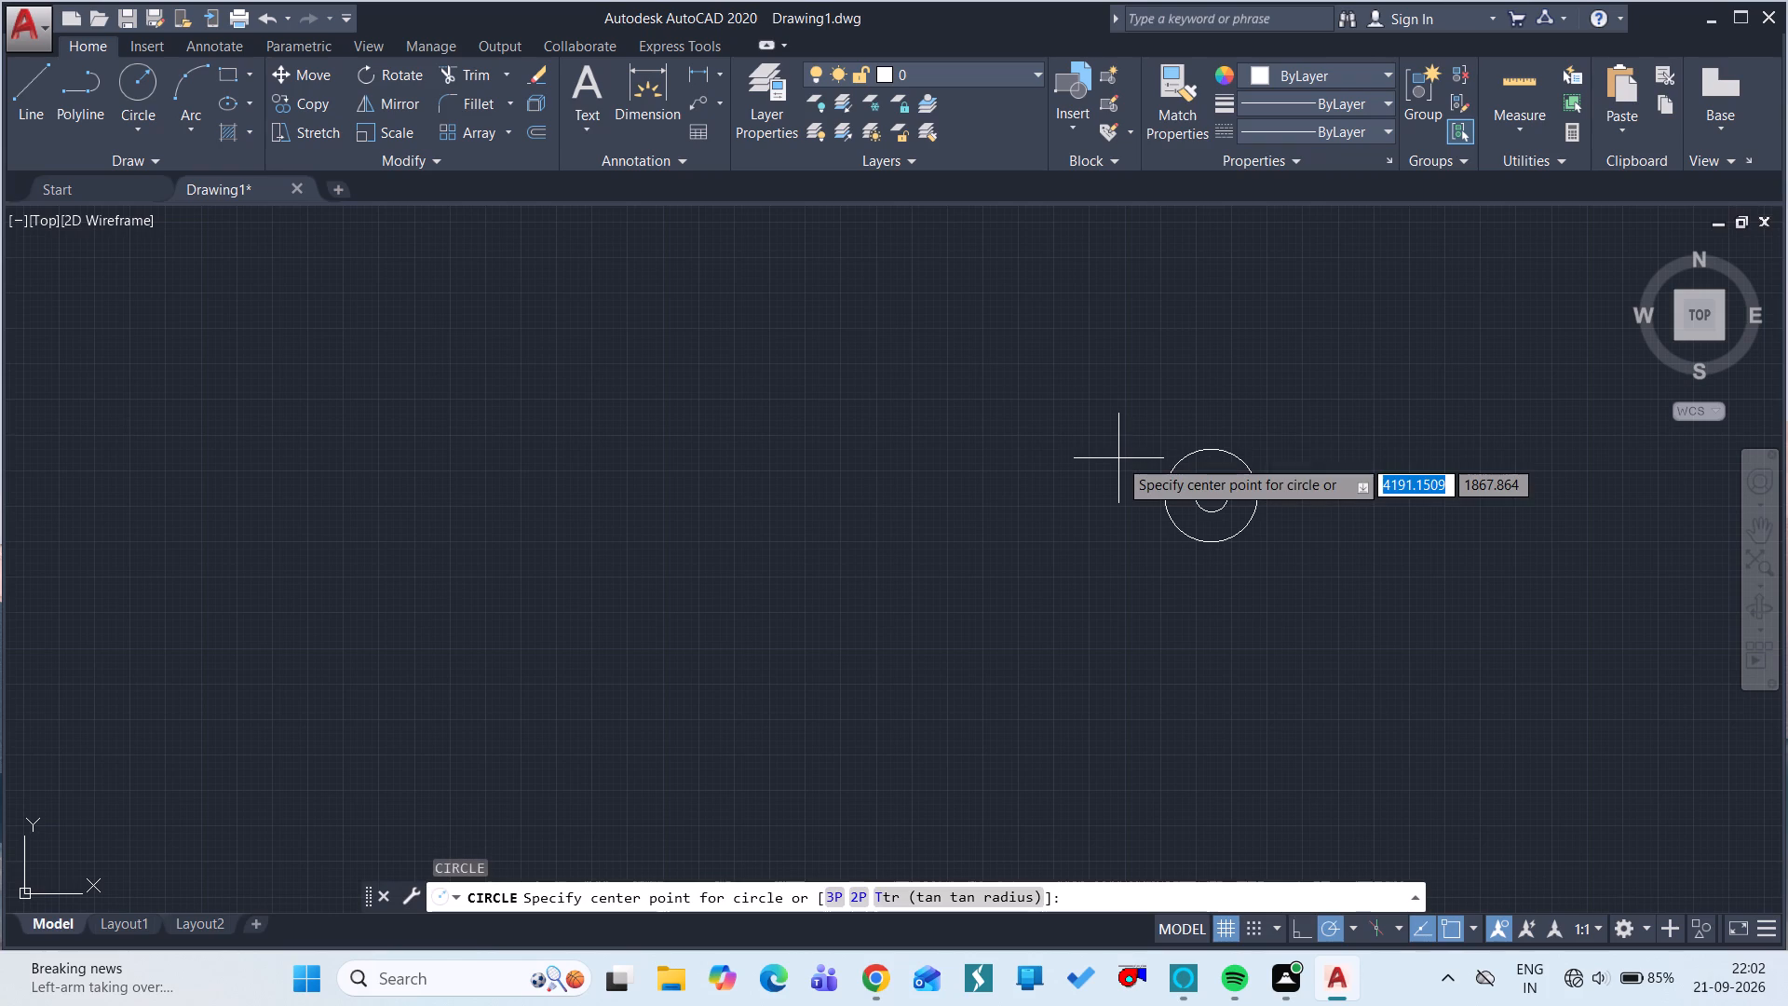
left_click(1209, 496)
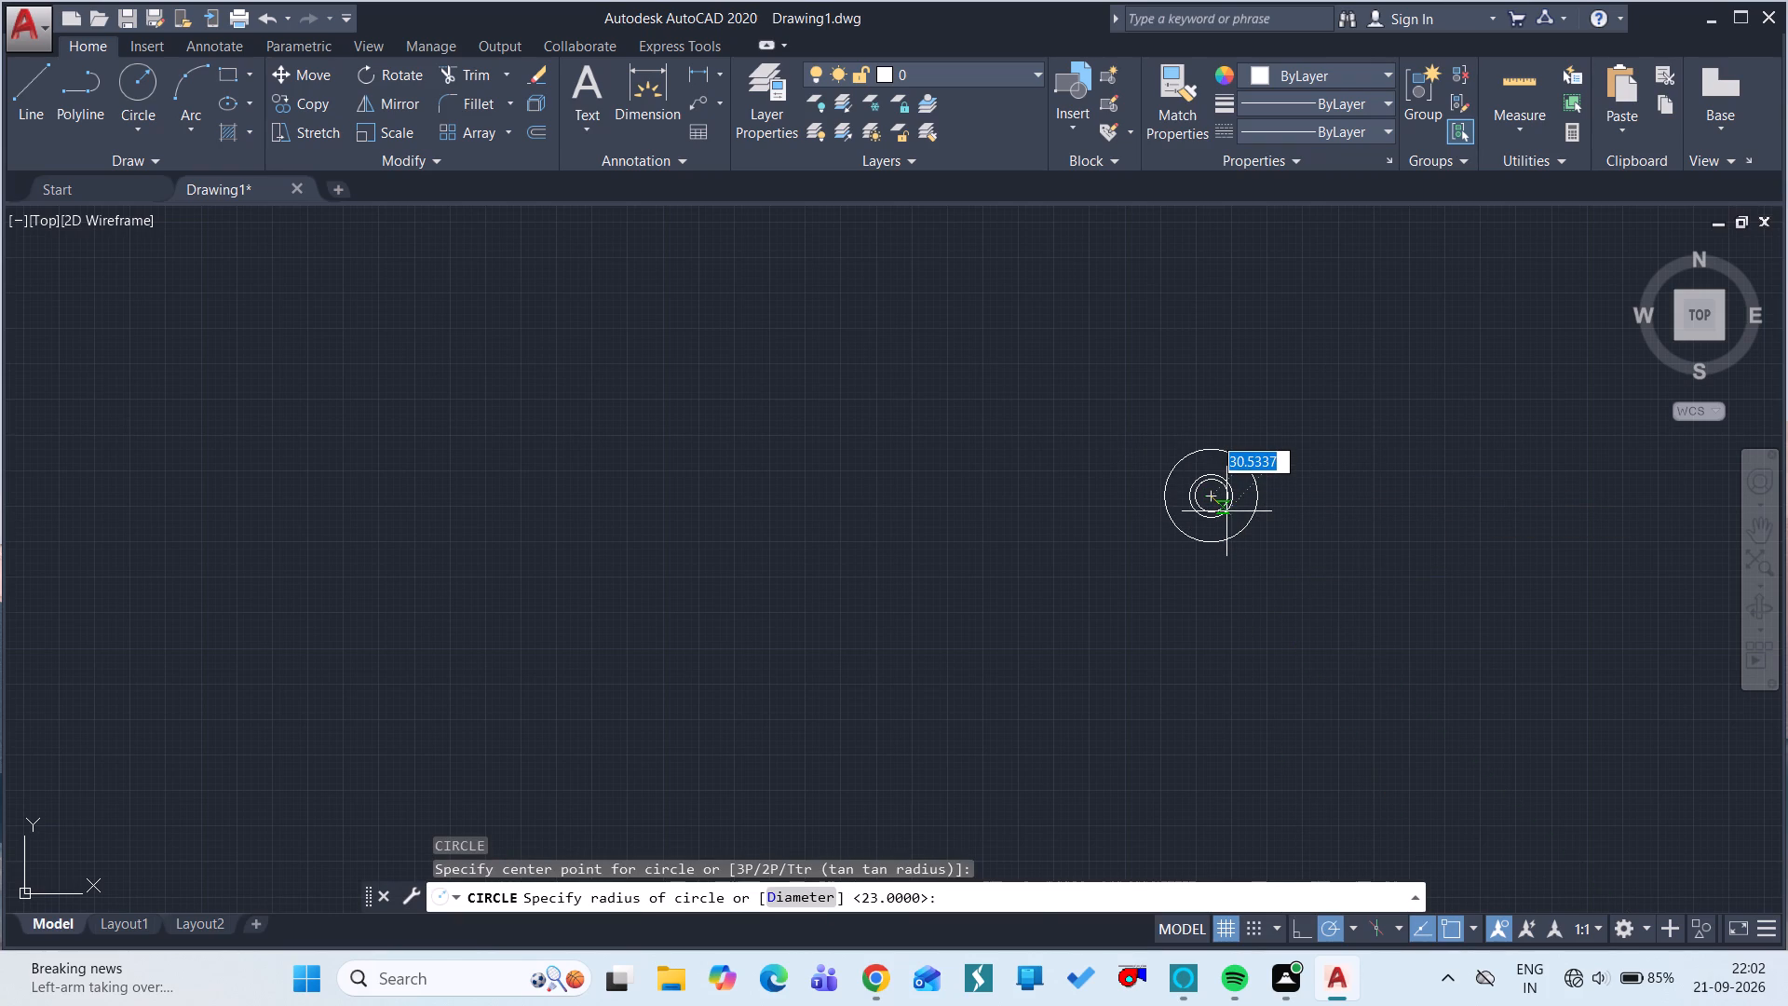
type("d")
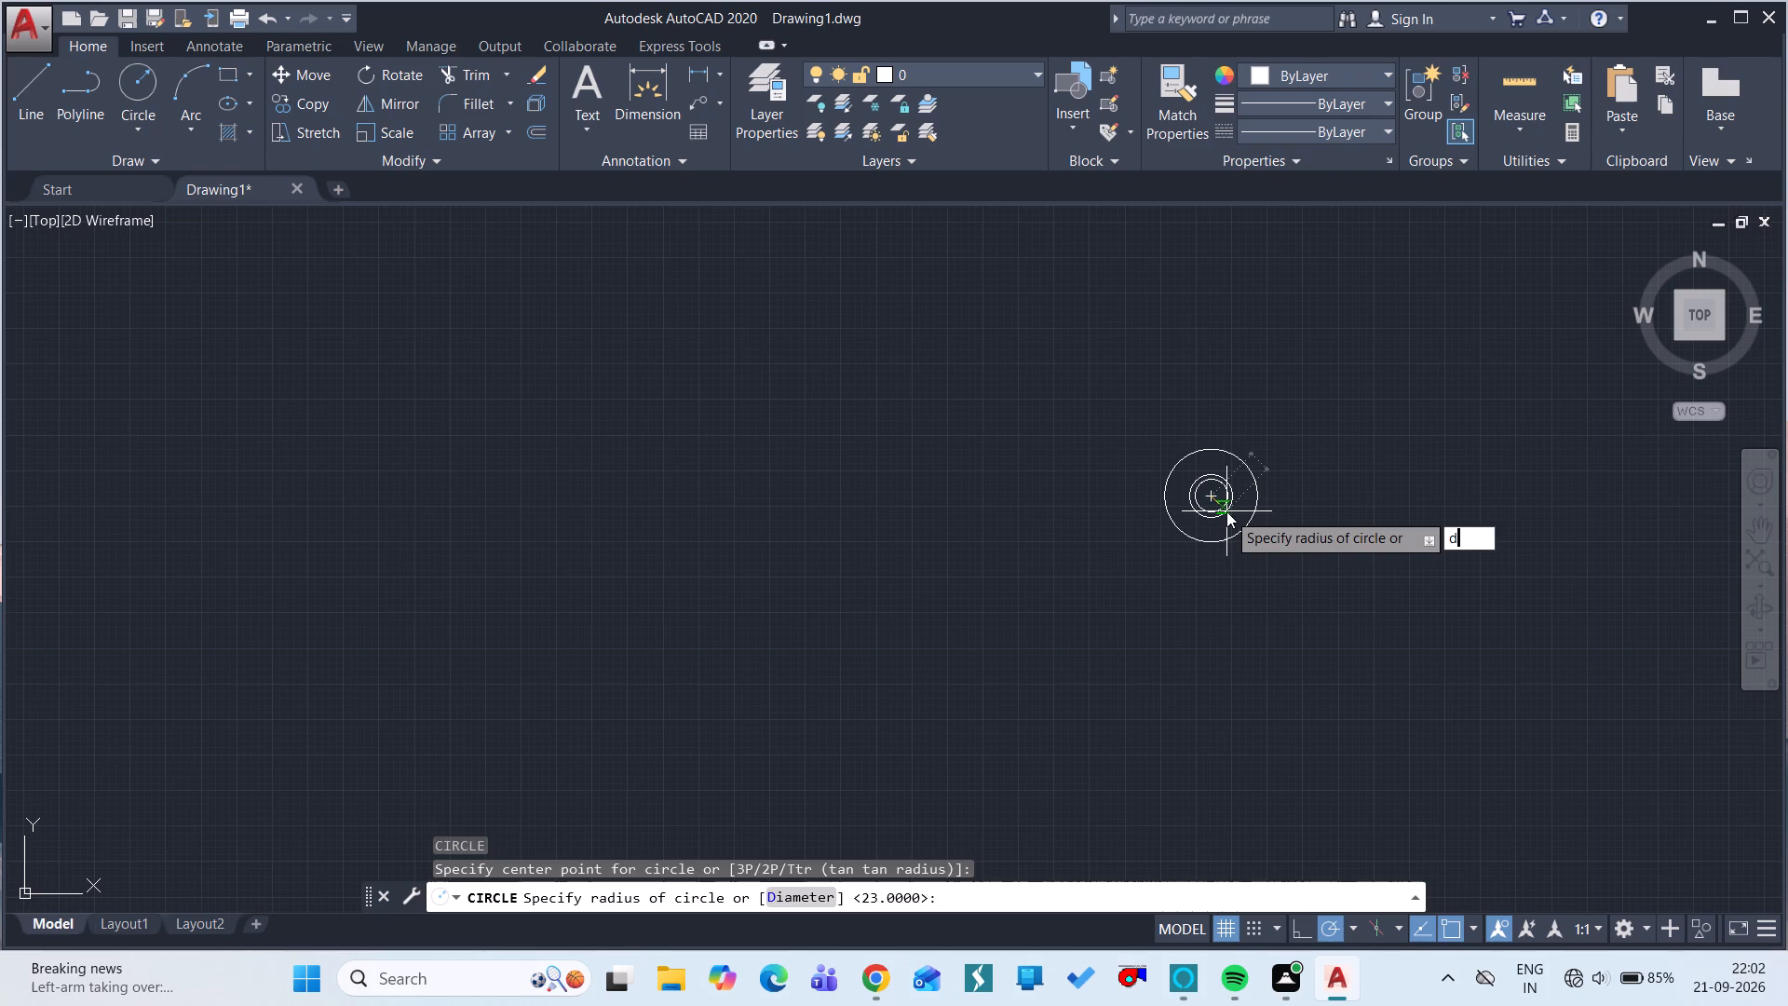
key("space")
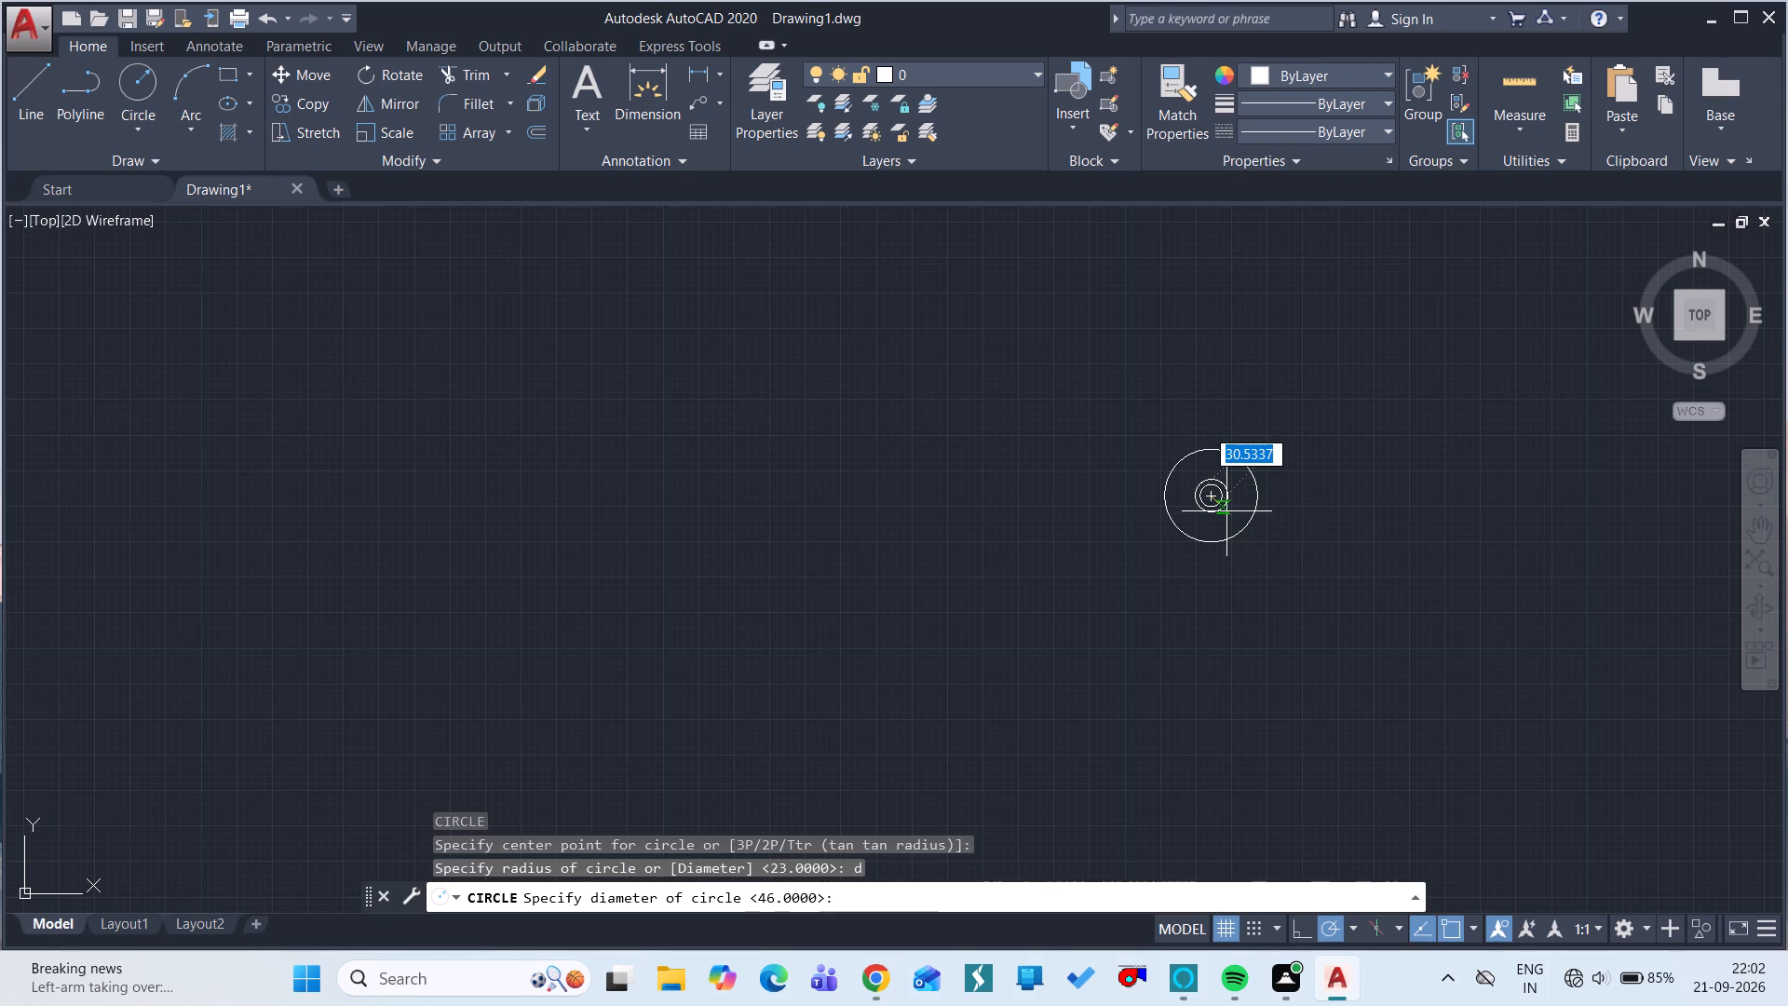
type("80")
key("space")
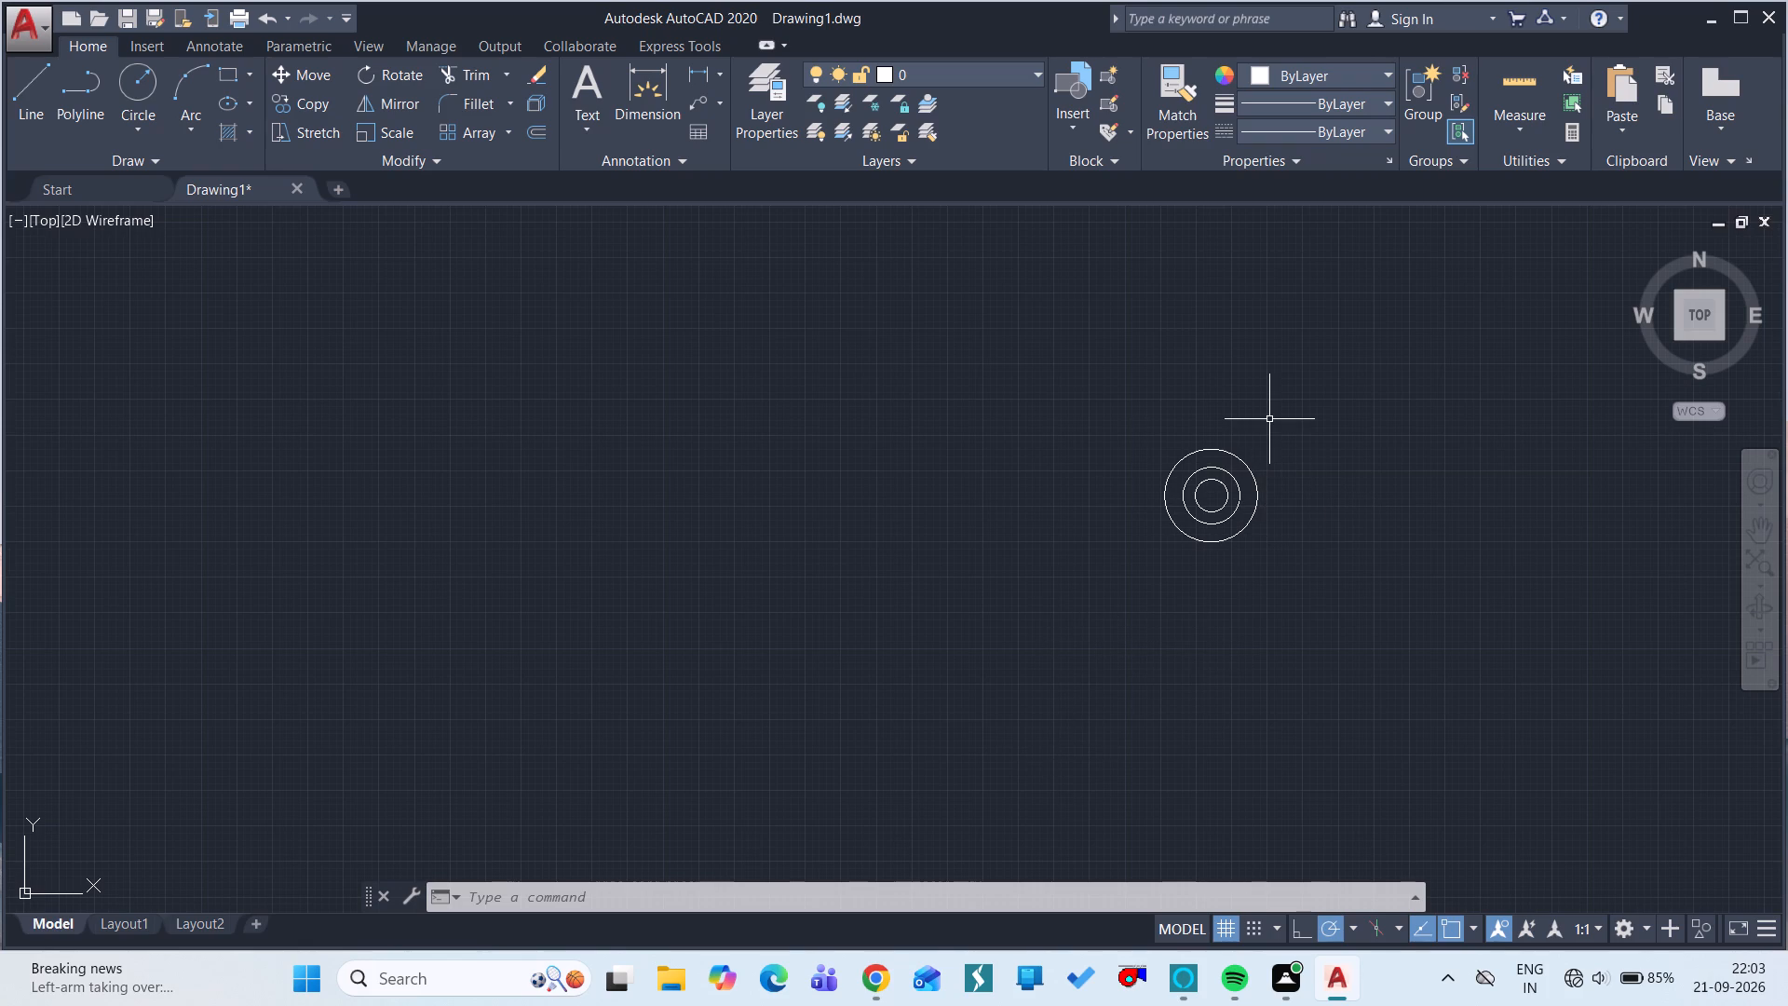
Draw a horizontal line from the circles' common centre rightward, ending between the 80-diameter and 130-diameter circles.
scroll(1269, 419, "up", 1, "ctrl")
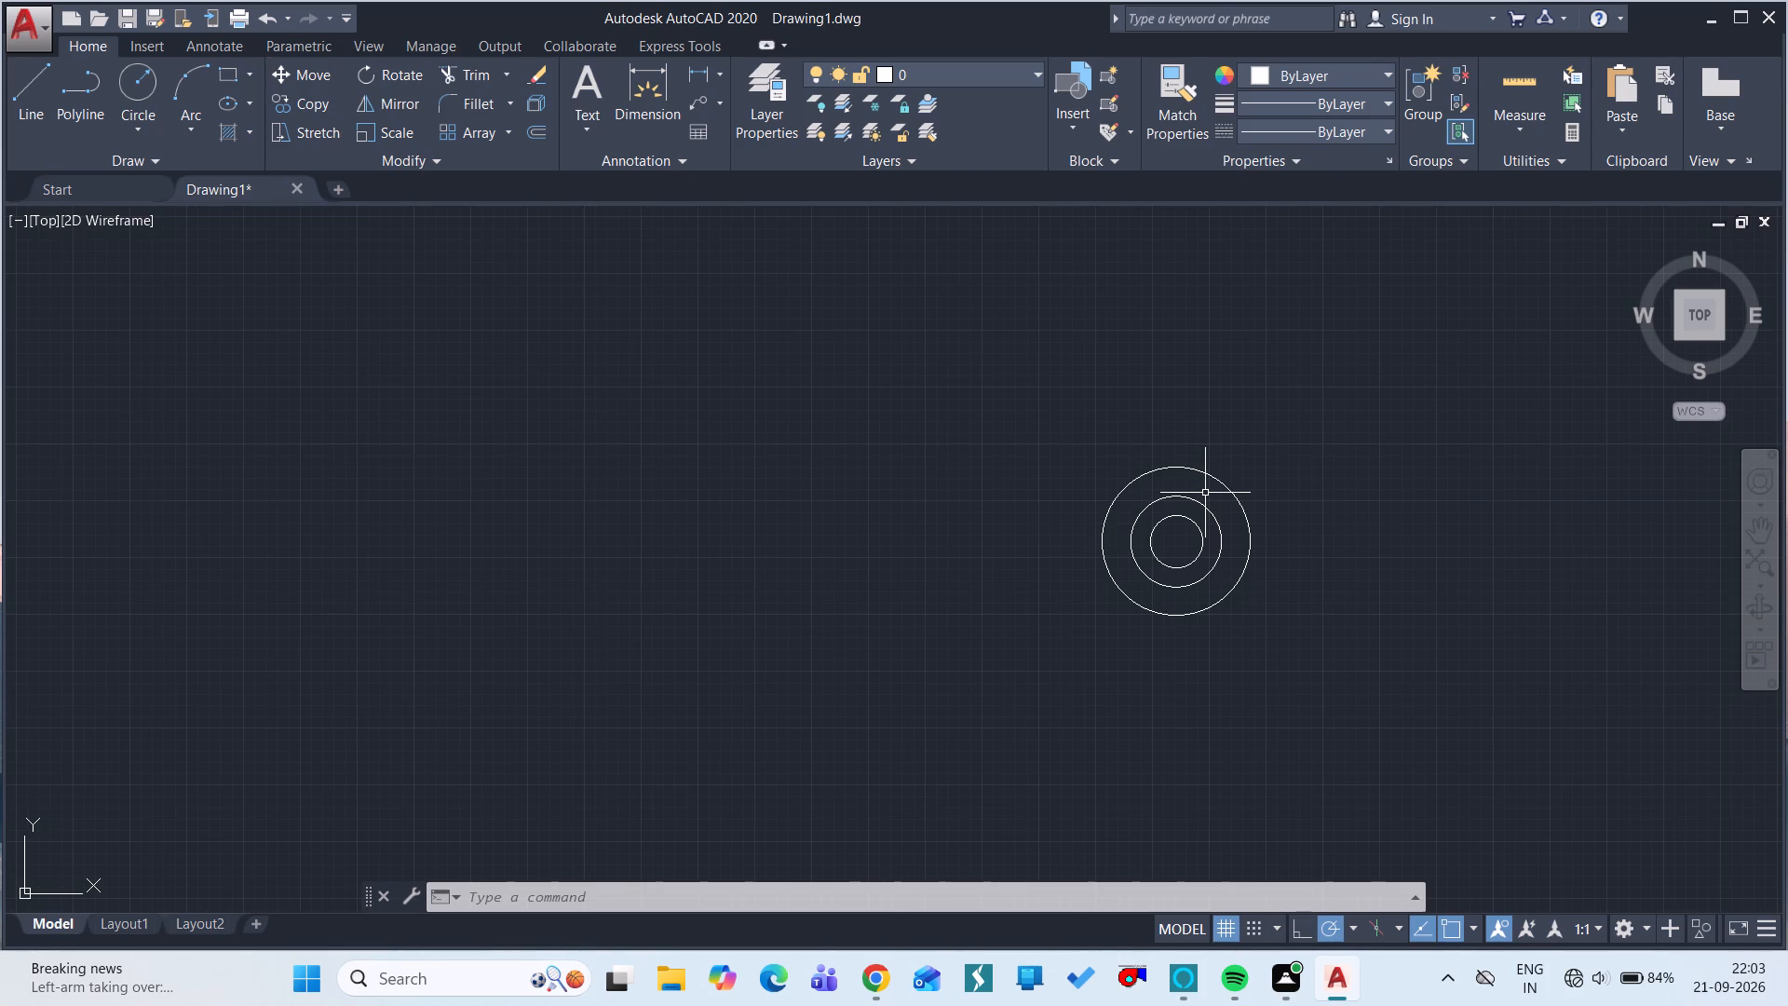
type("l")
key("space")
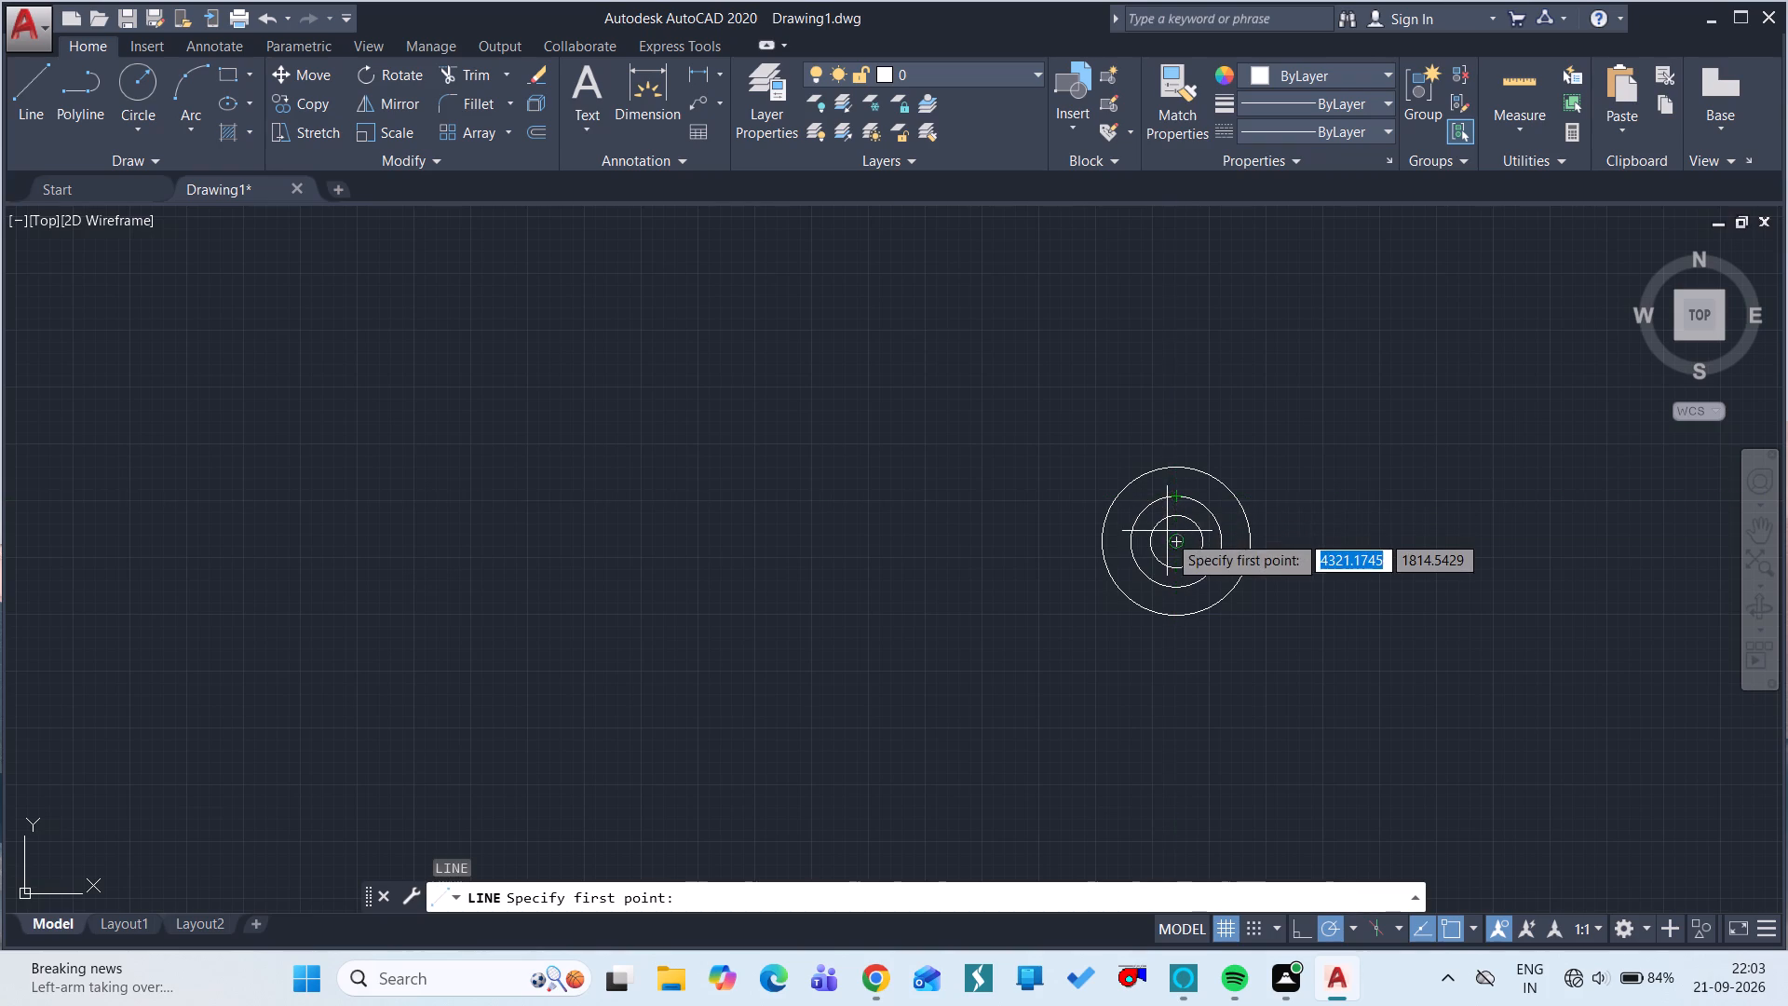
left_click(1175, 543)
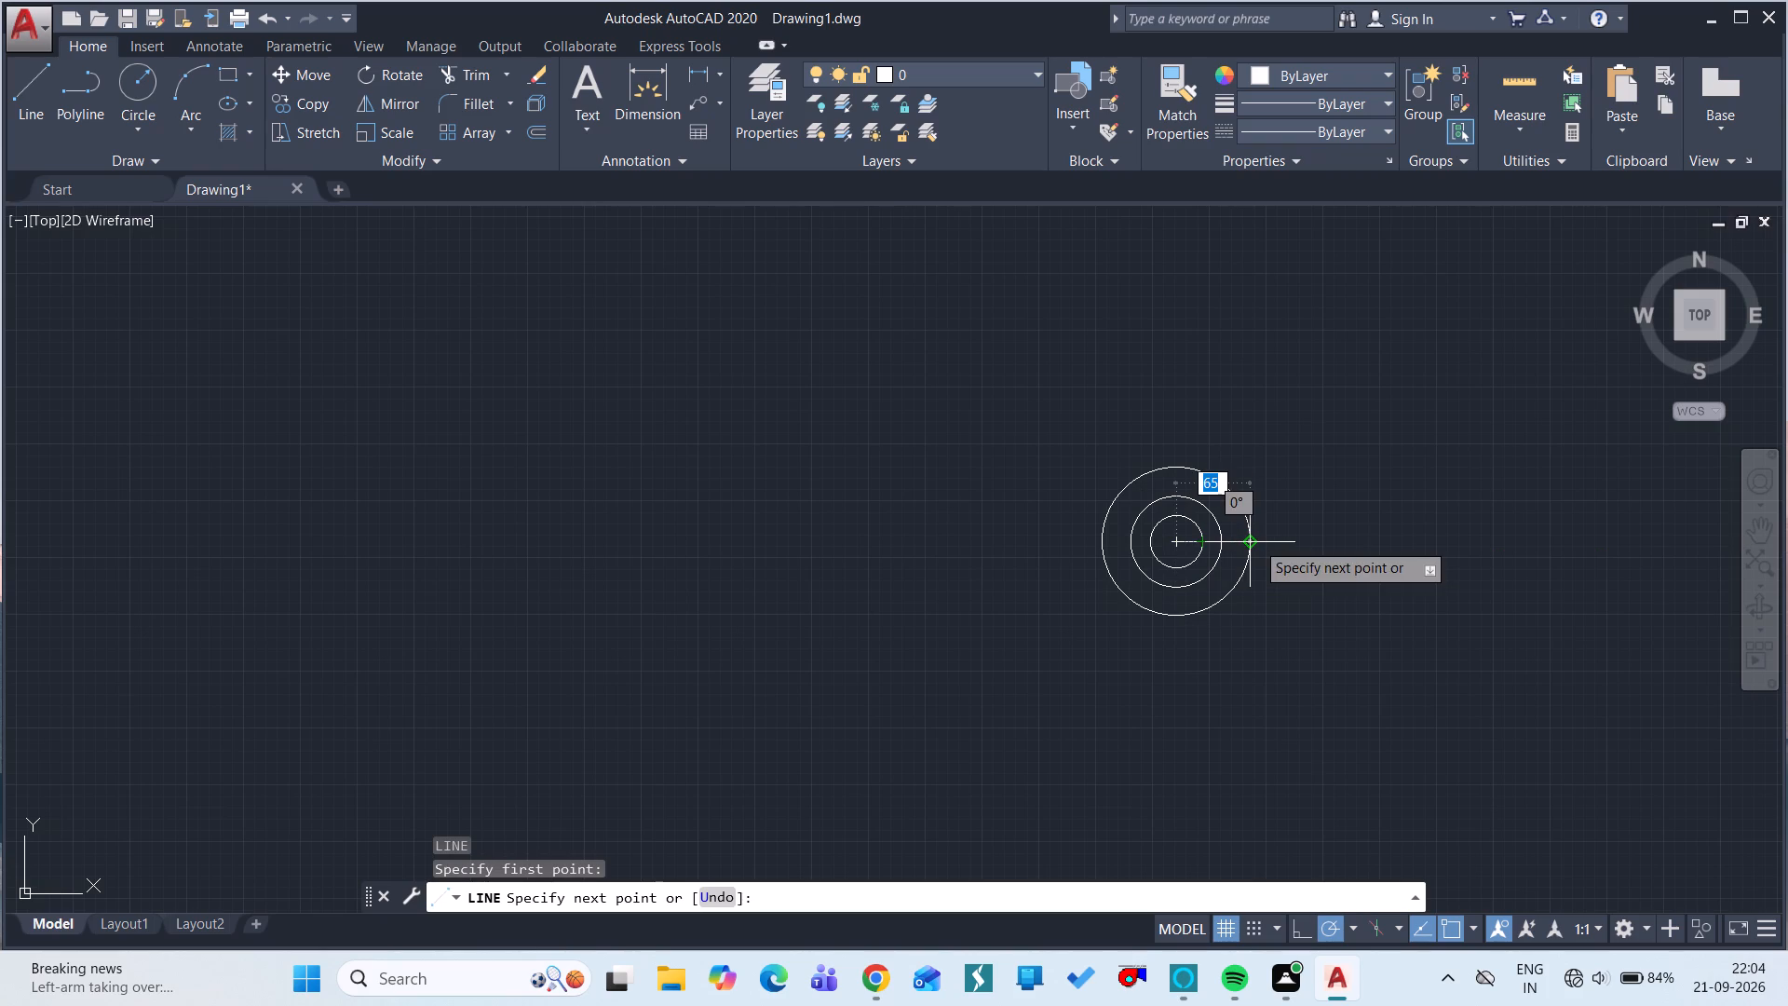
left_click(1234, 540)
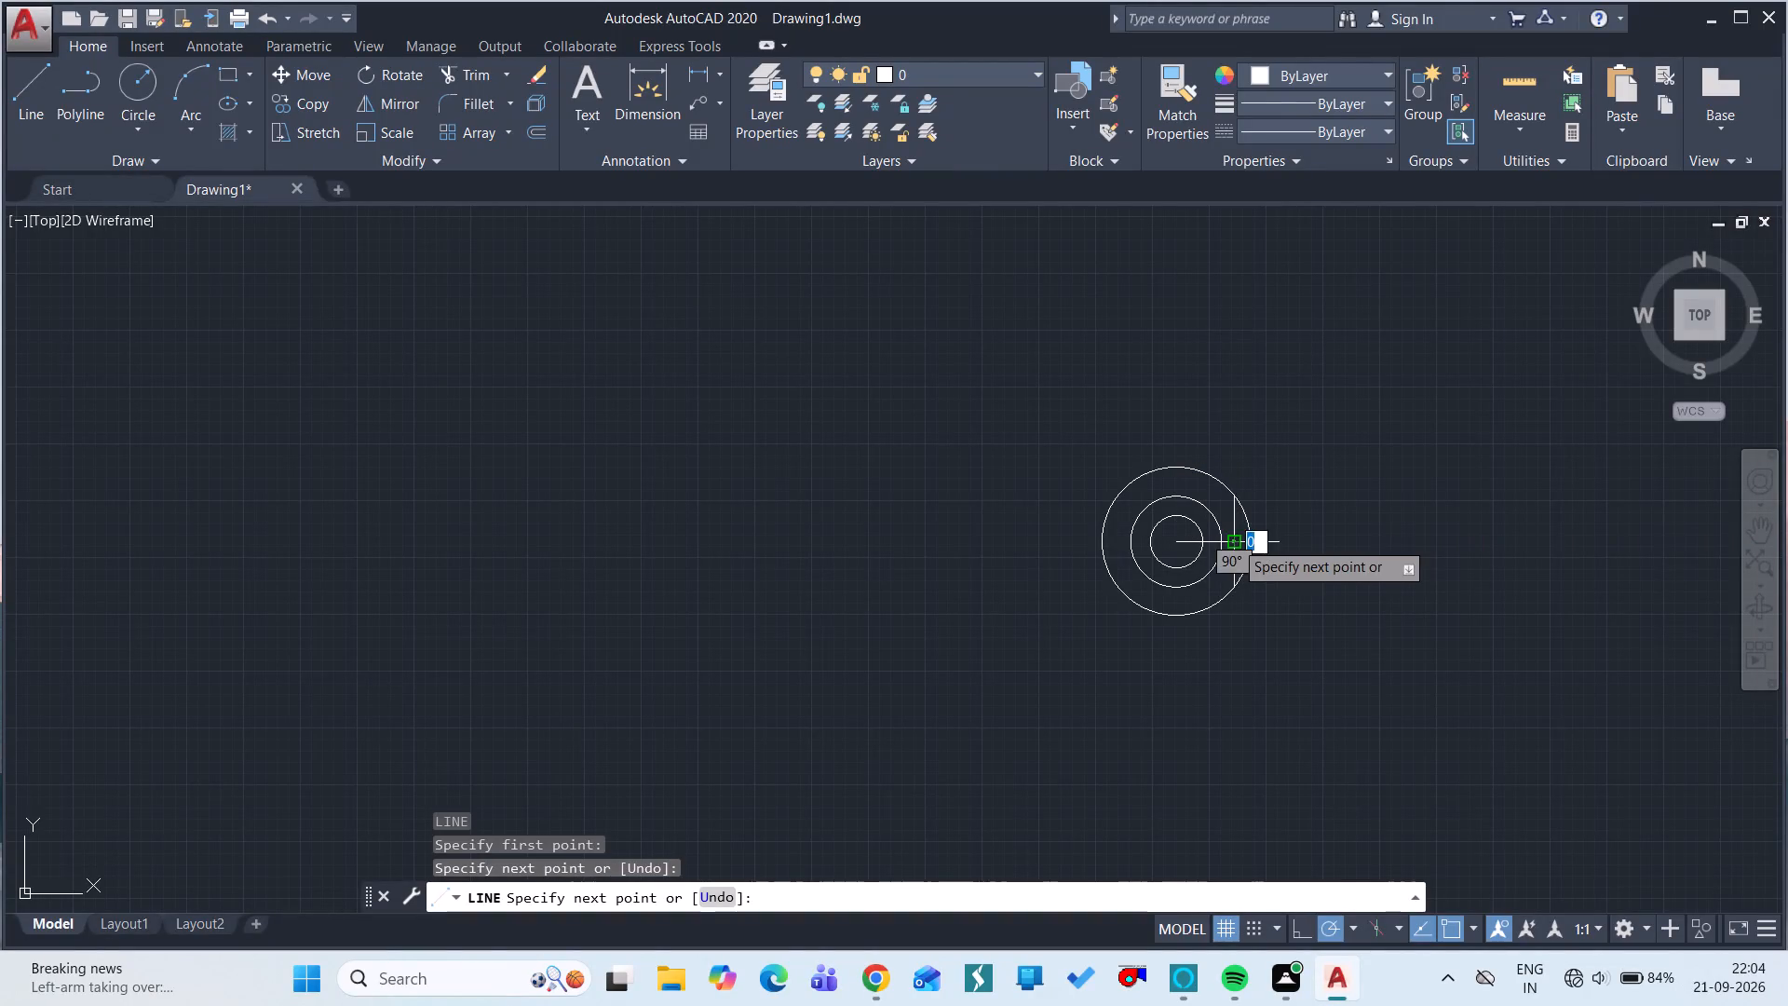
key("Escape")
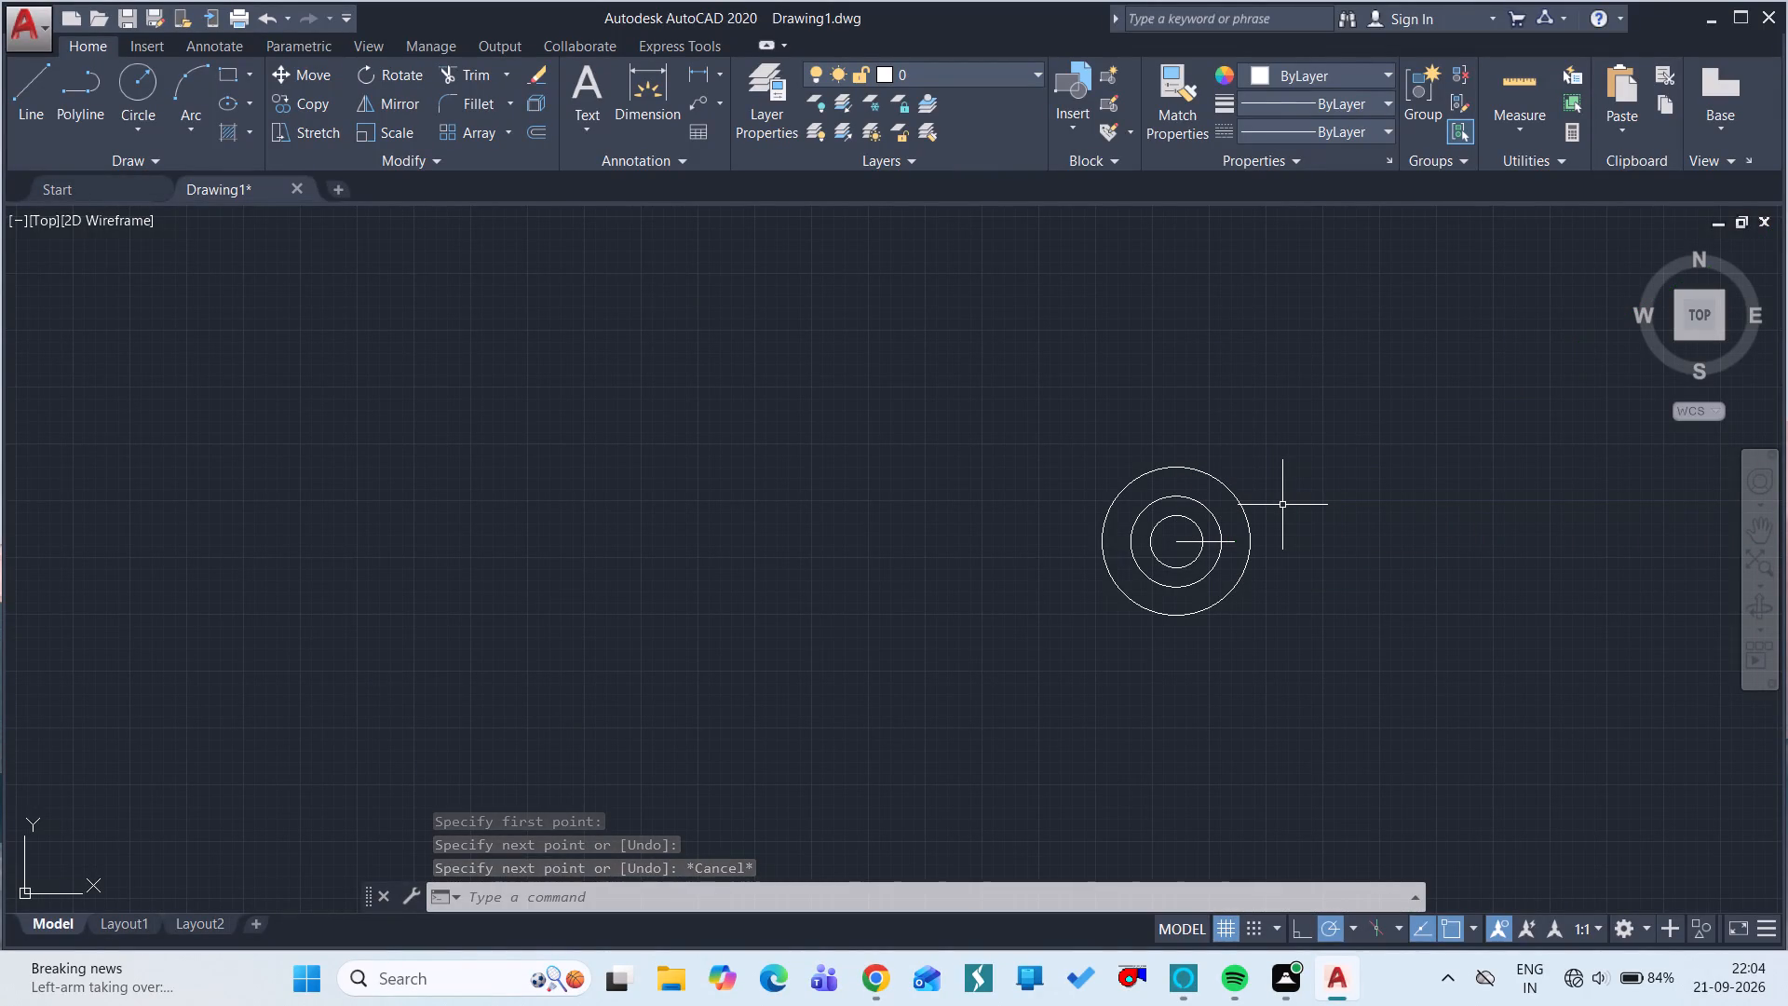
Offset the horizontal centre line by 3 on both its upper and lower sides.
key("o")
key("space")
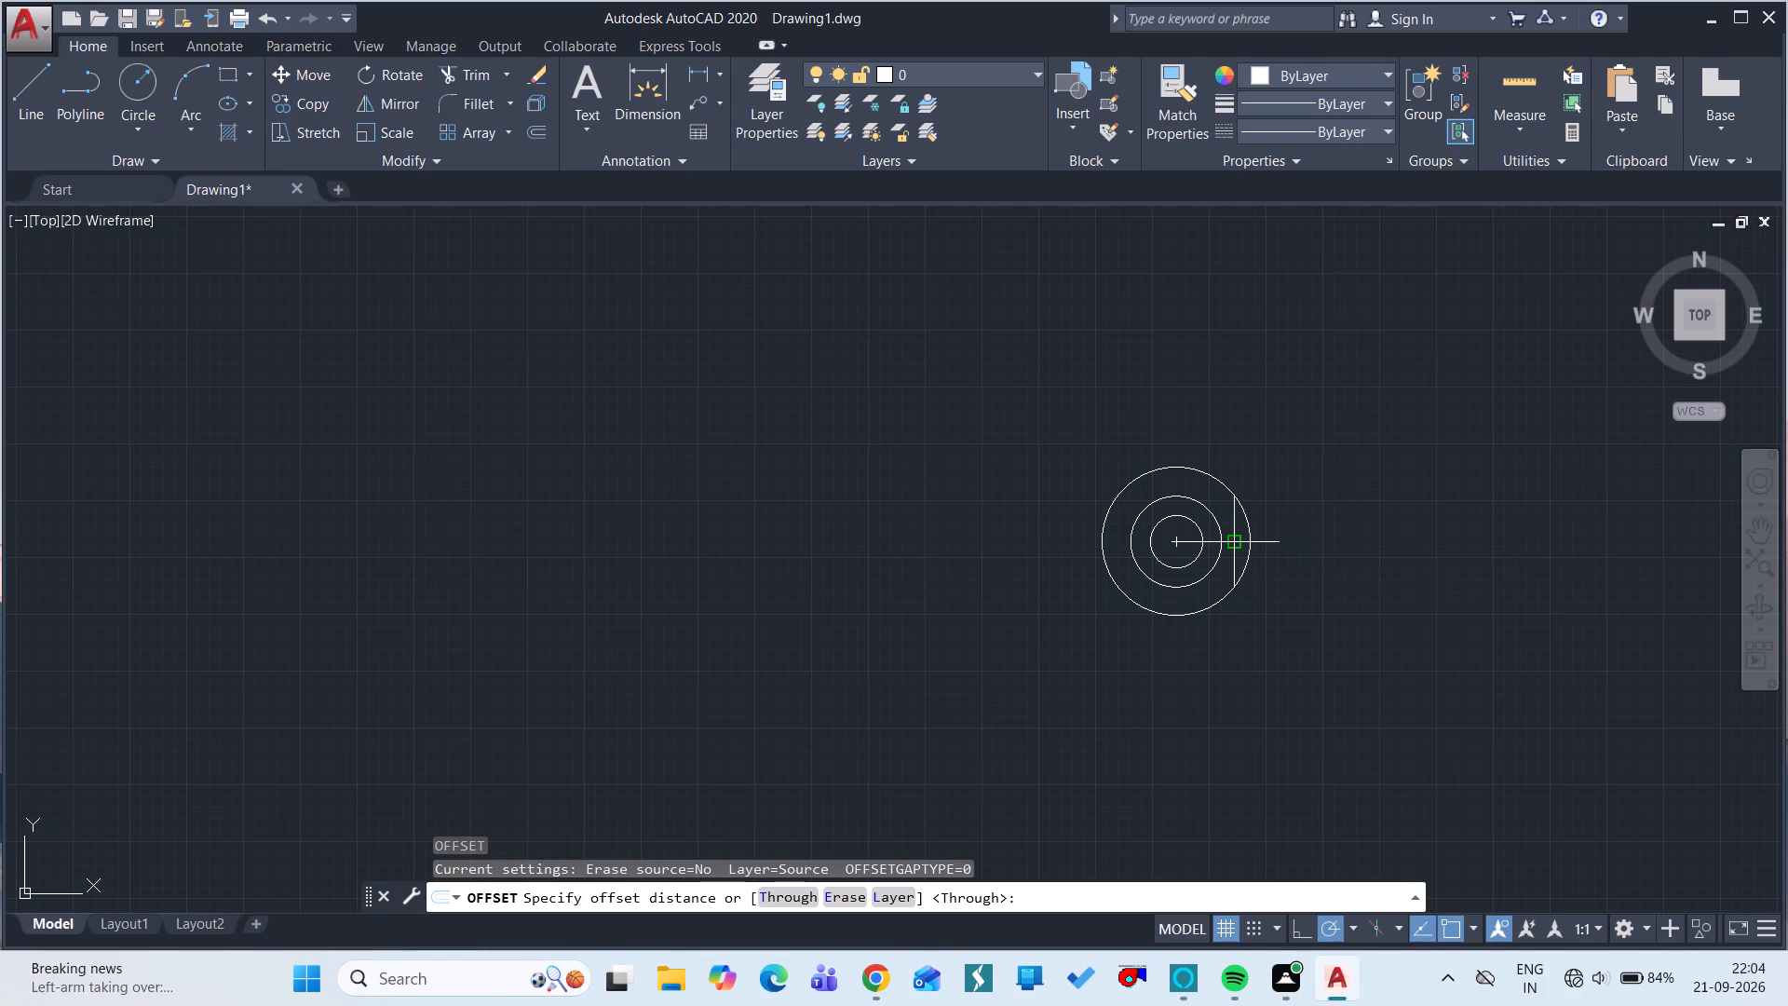
key("3")
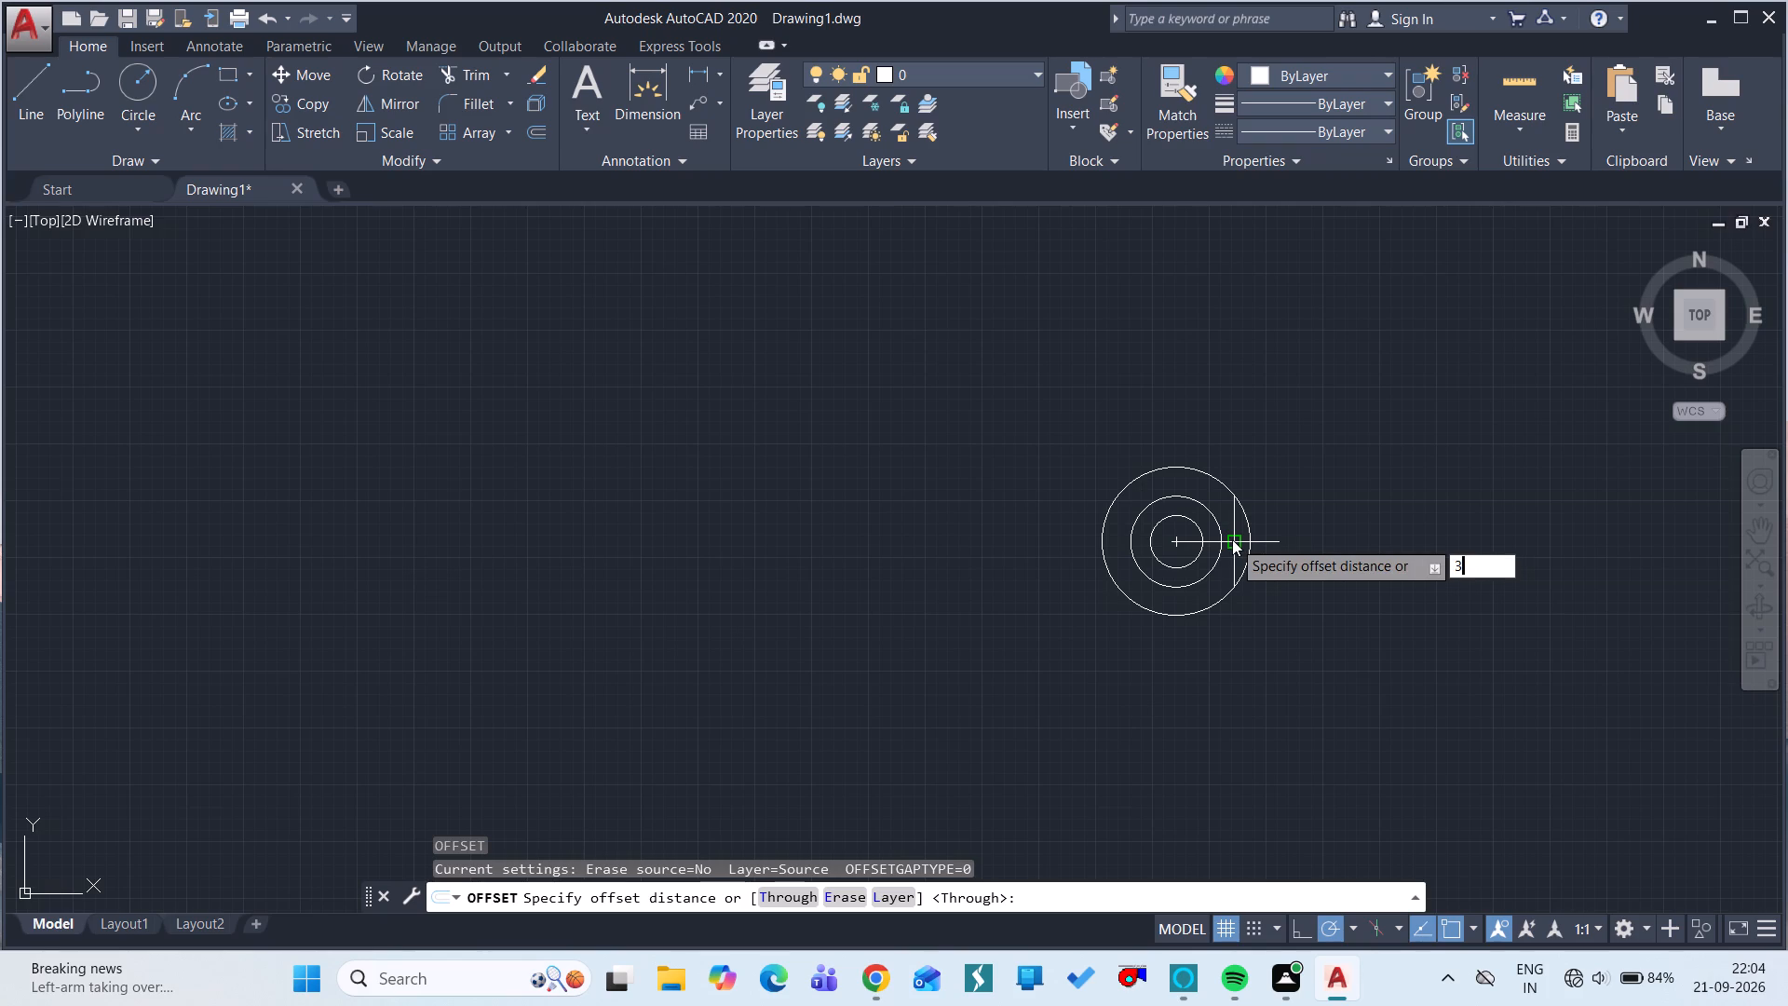
left_click(1431, 567)
key("space")
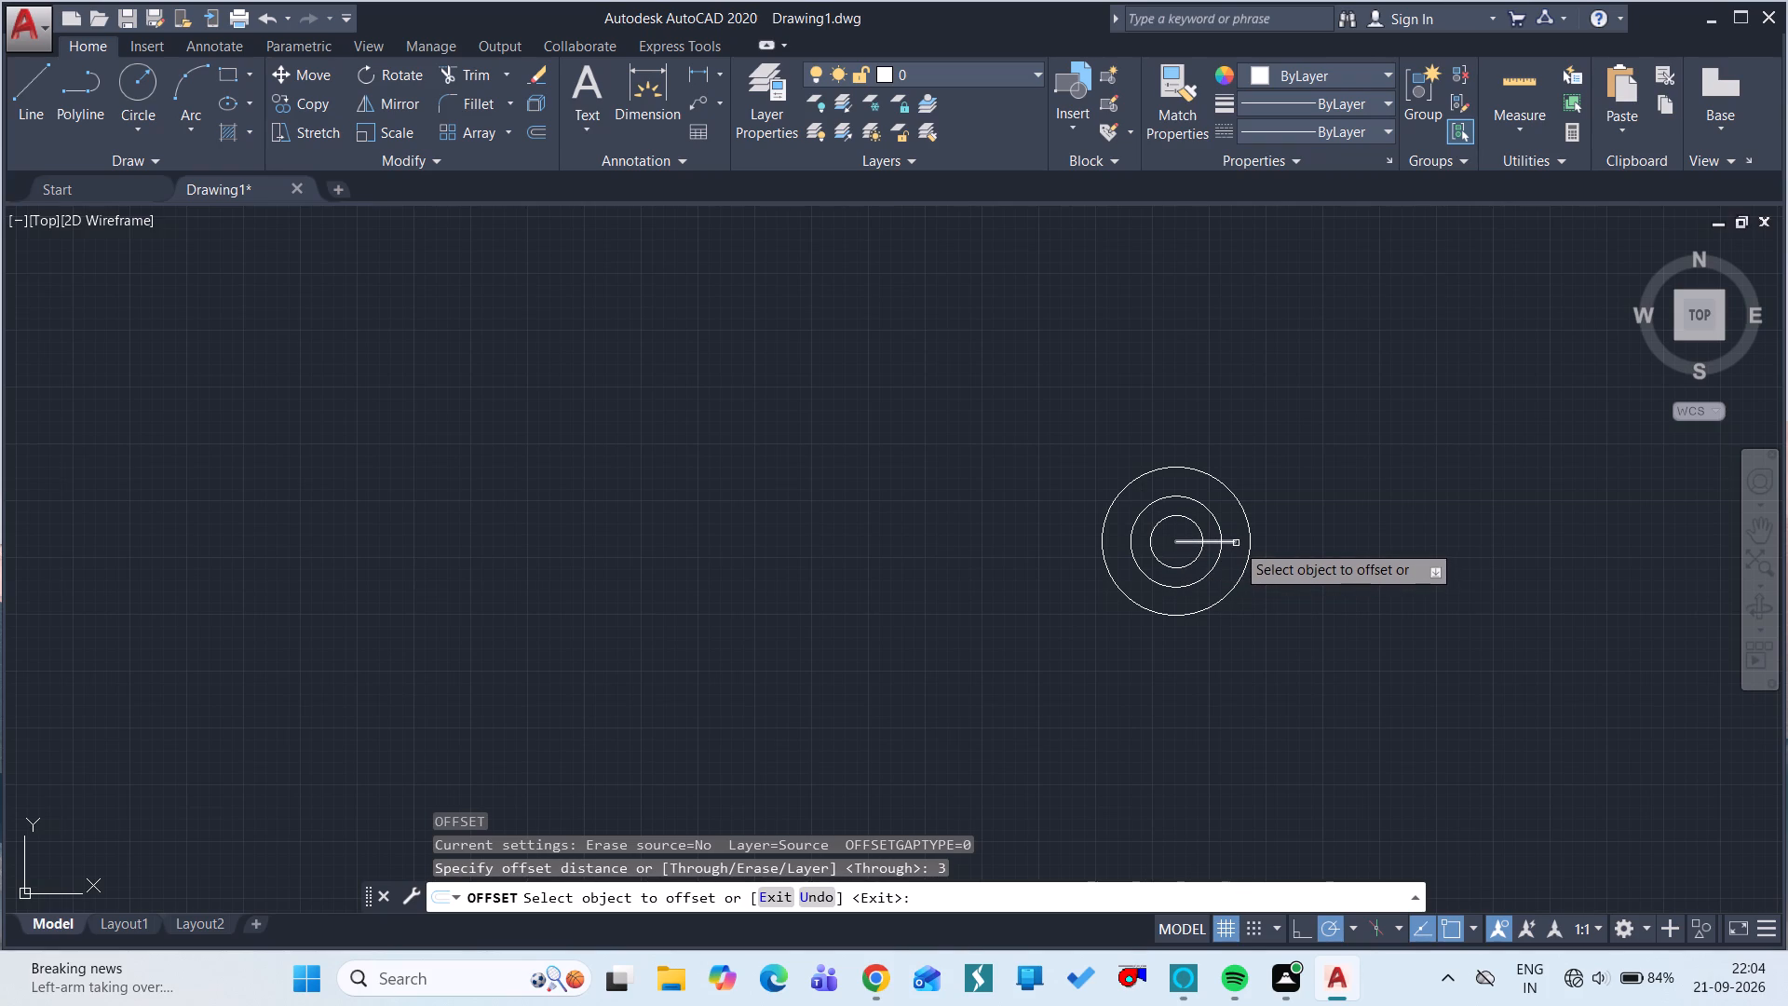
scroll(1236, 543, "up", 2, "ctrl")
left_click_drag(1227, 537, 1226, 496)
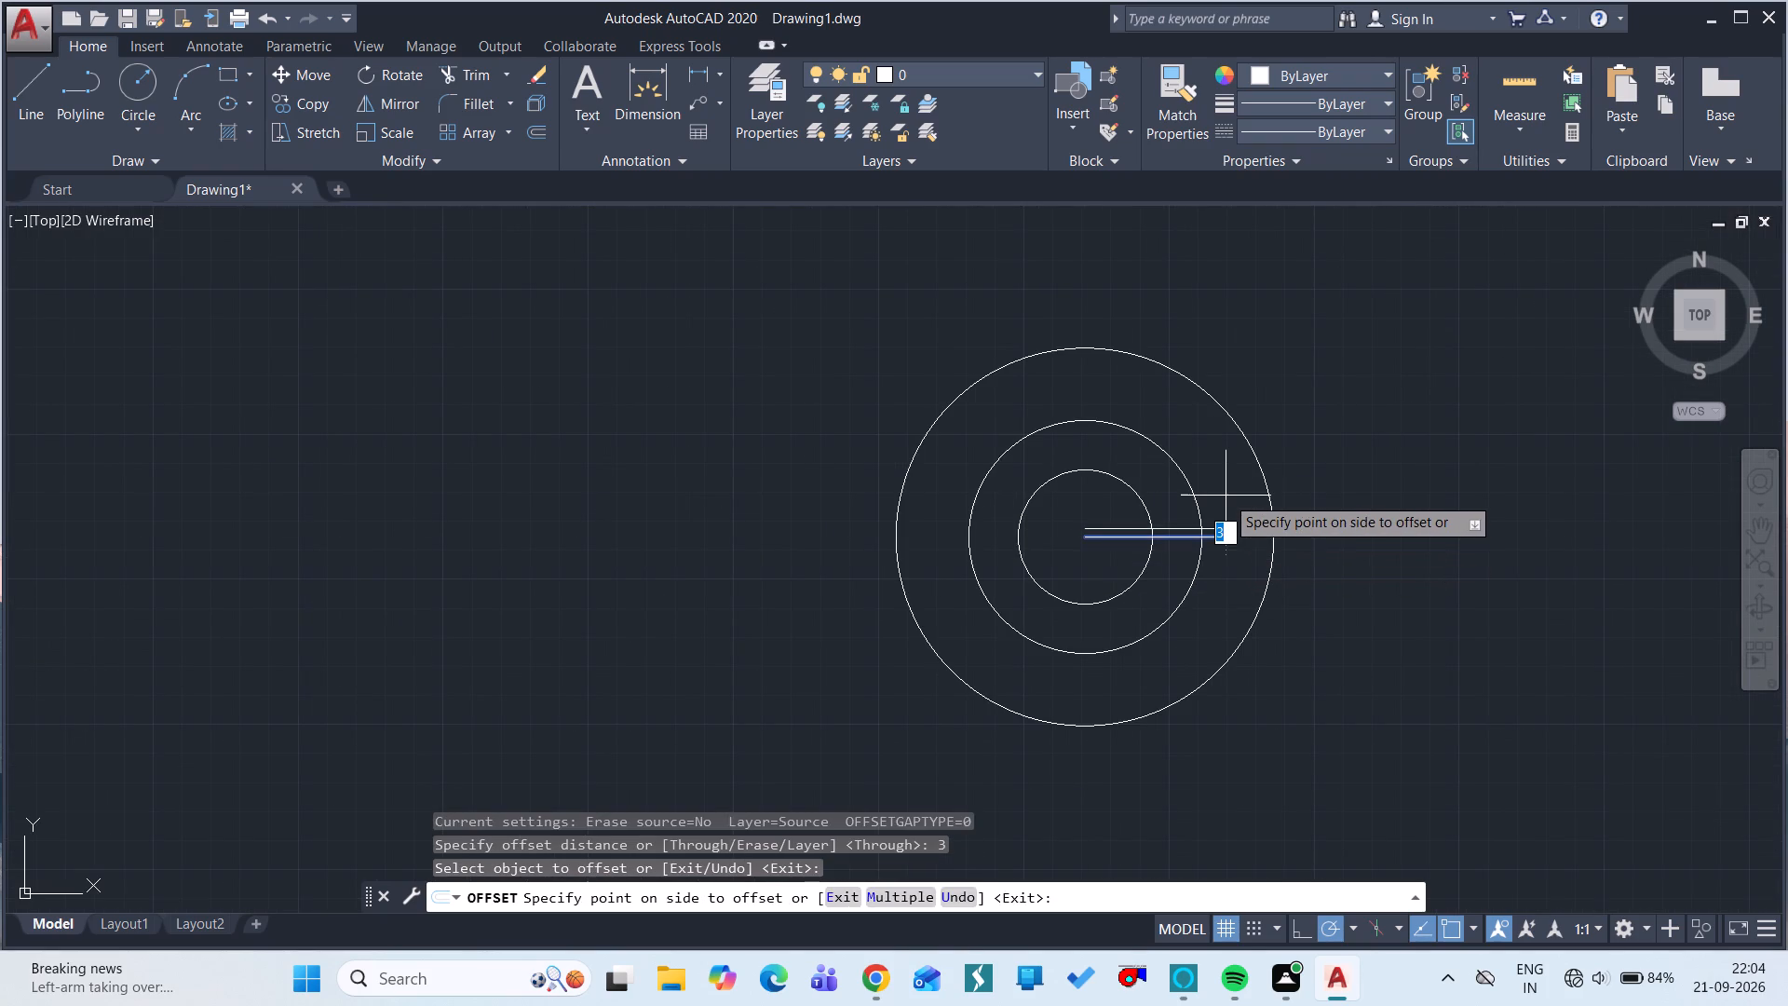
left_click_drag(1226, 496, 1224, 493)
left_click(1224, 493)
left_click_drag(1226, 538, 1230, 557)
left_click(1230, 557)
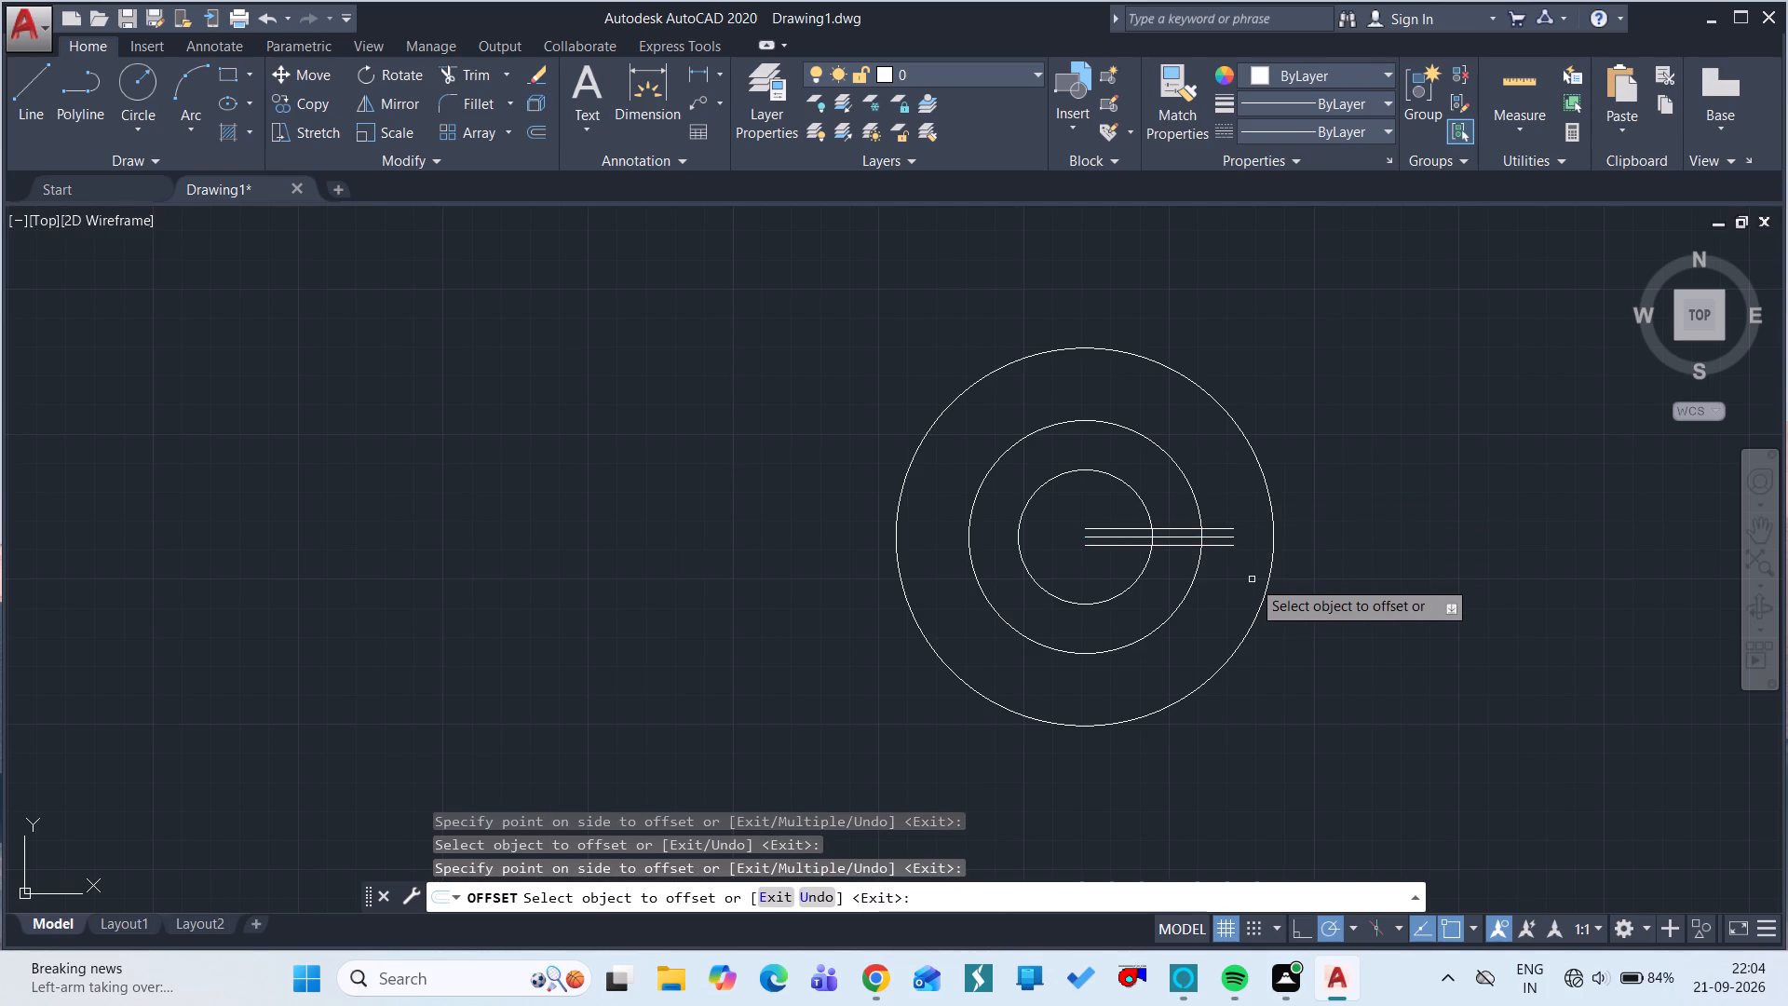
key("Escape")
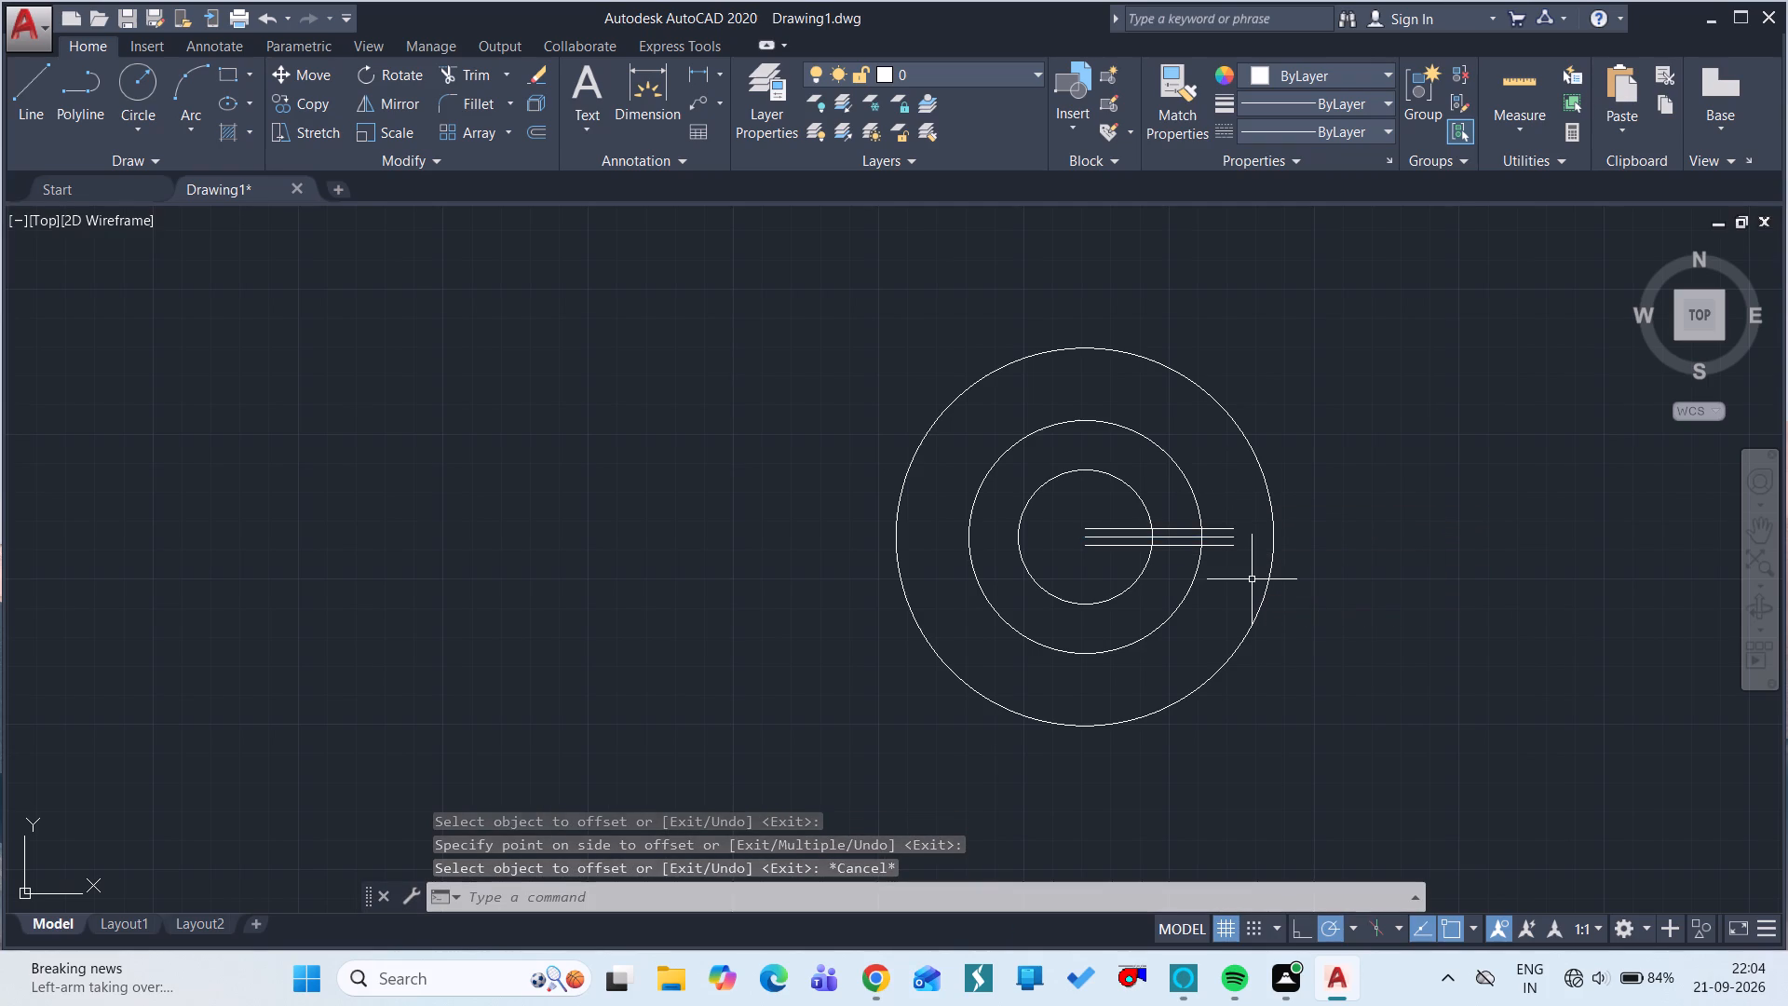
Trim the three horizontal lines so they remain only between the 46-diameter and 80-diameter circles.
type("tr")
key("space")
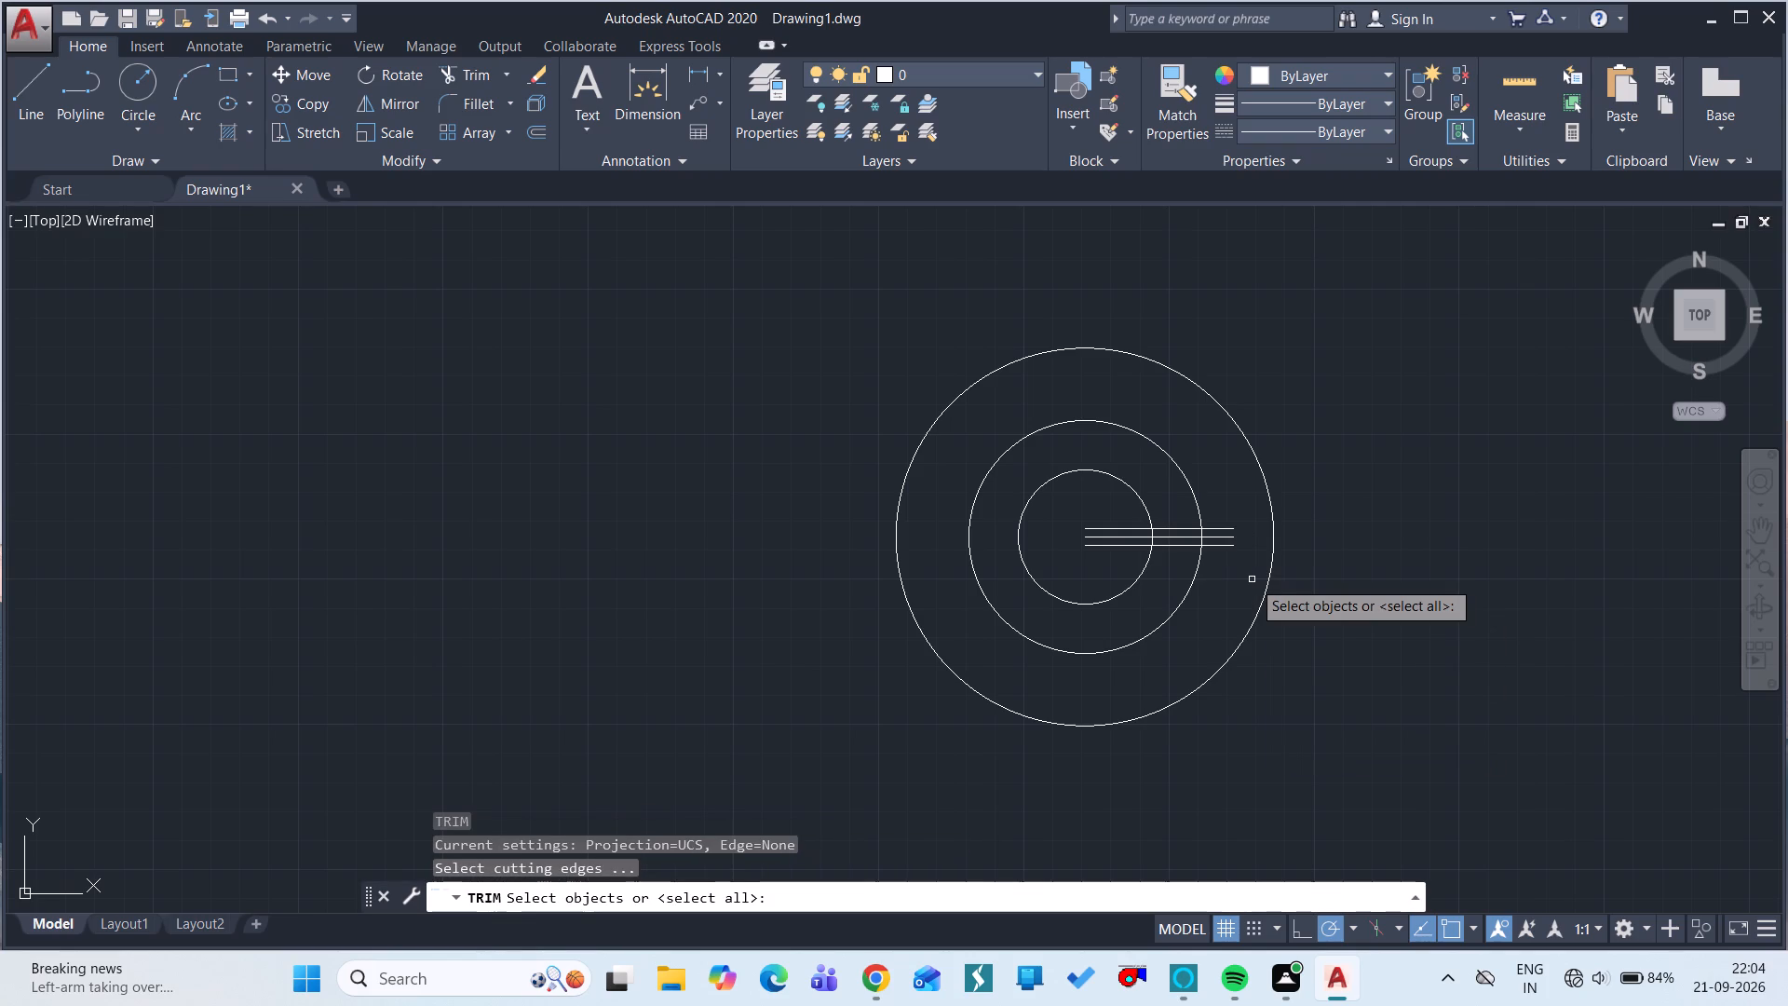
key("space")
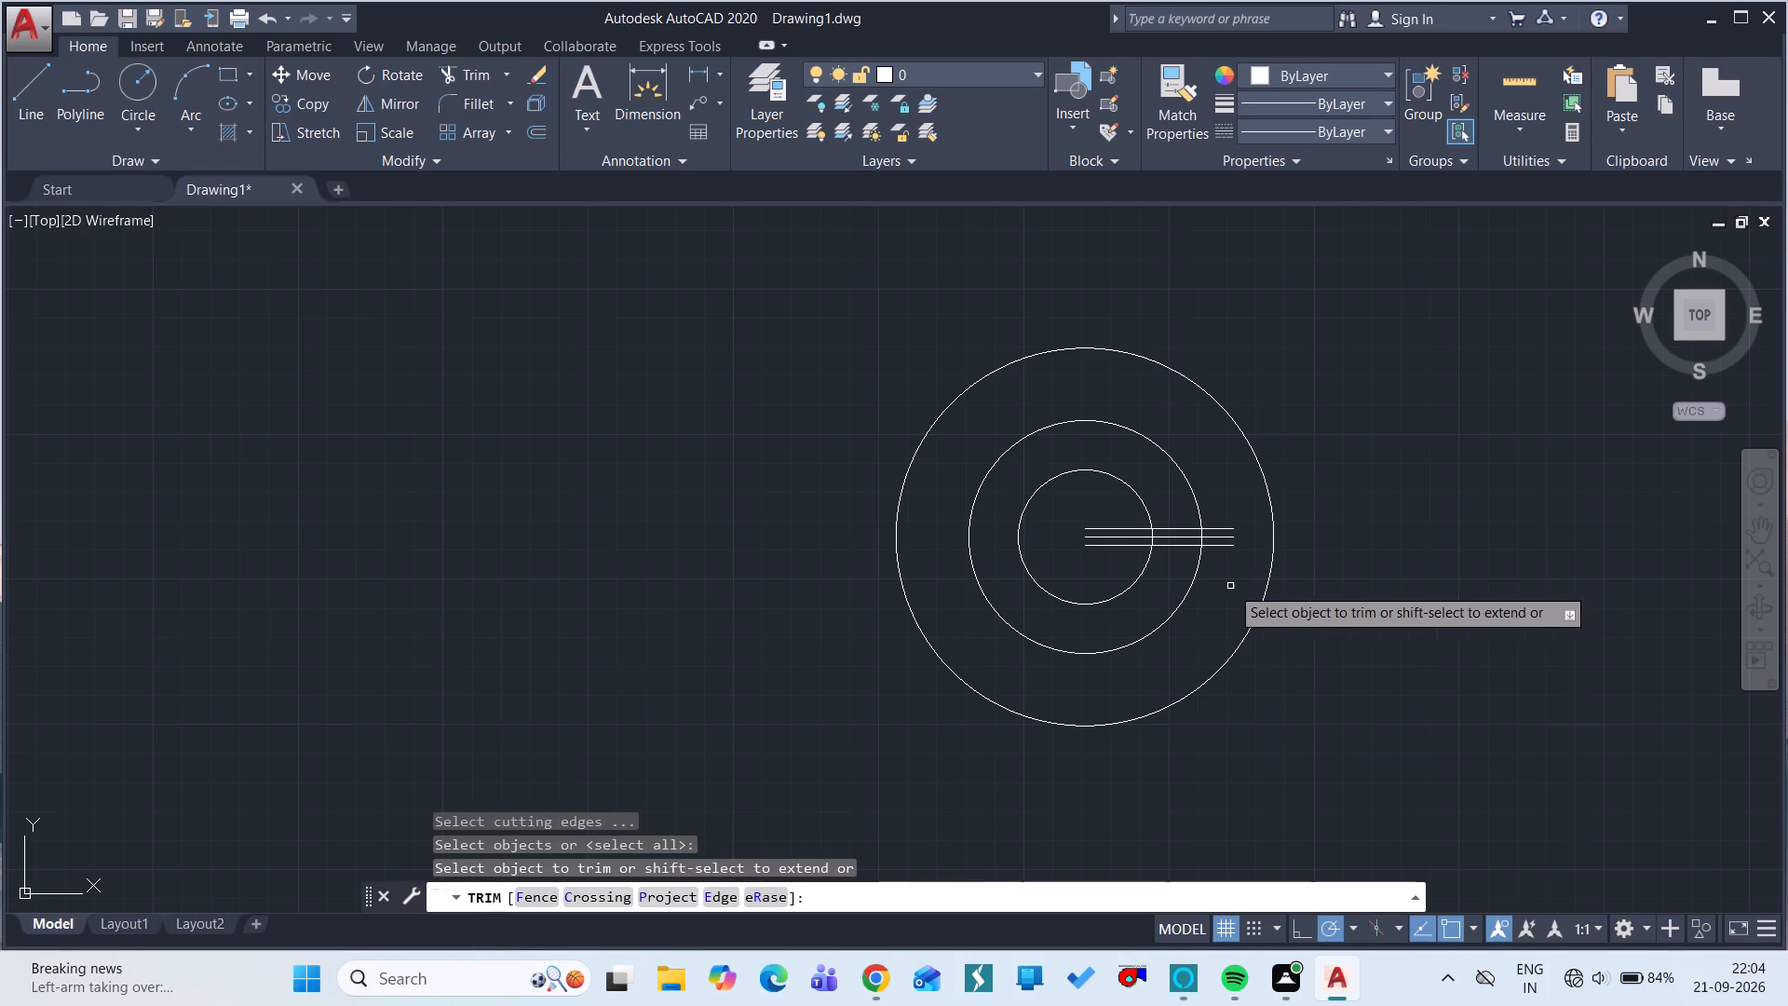
left_click(1213, 531)
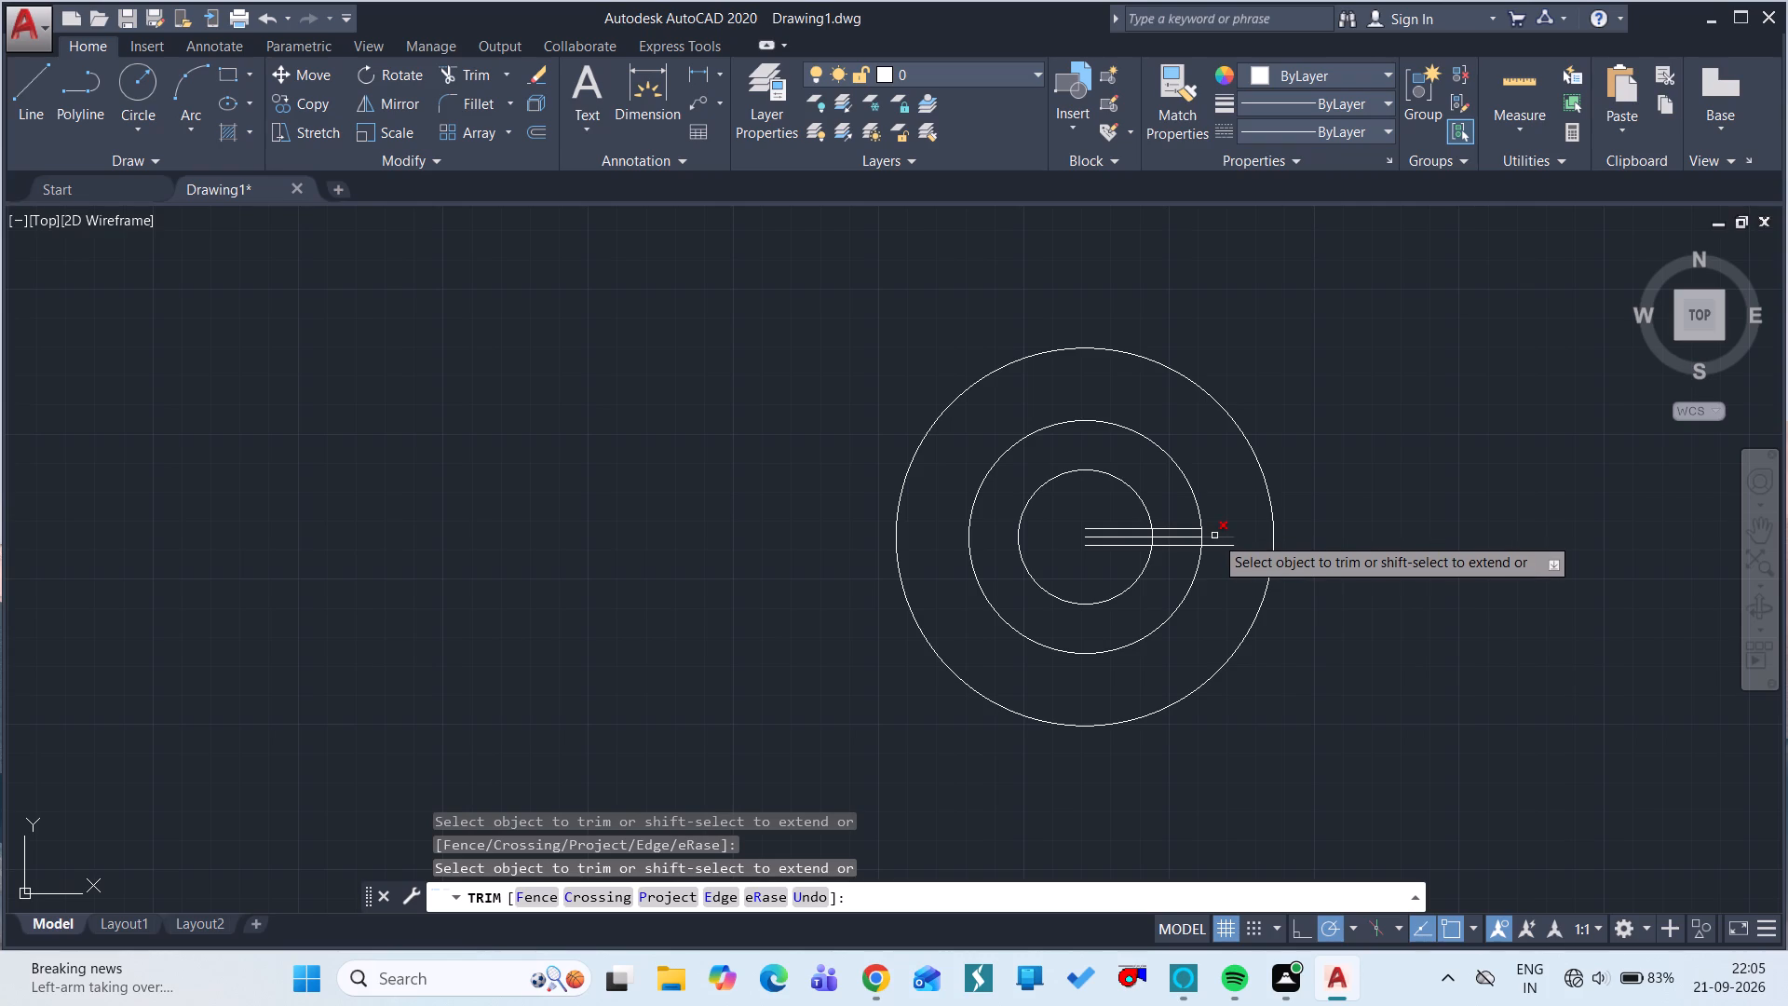
left_click(1214, 536)
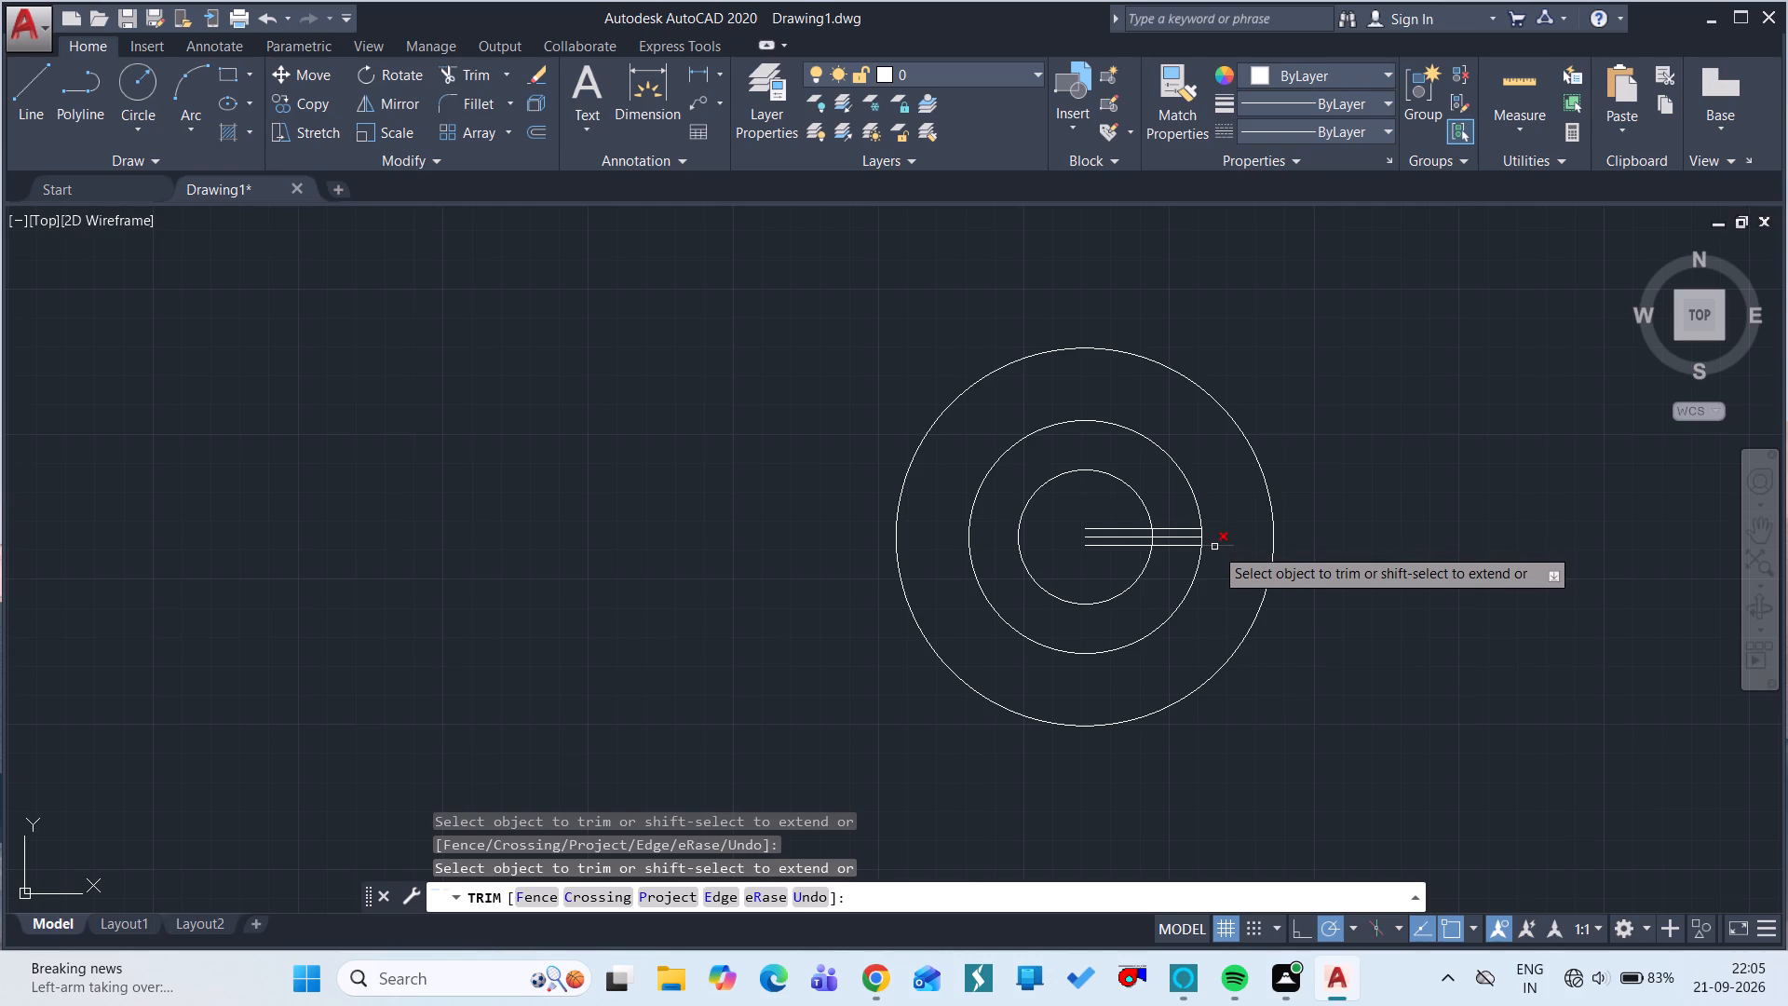
left_click(1214, 547)
left_click_drag(1098, 547, 1106, 536)
left_click_drag(1106, 536, 1116, 530)
left_click(1116, 530)
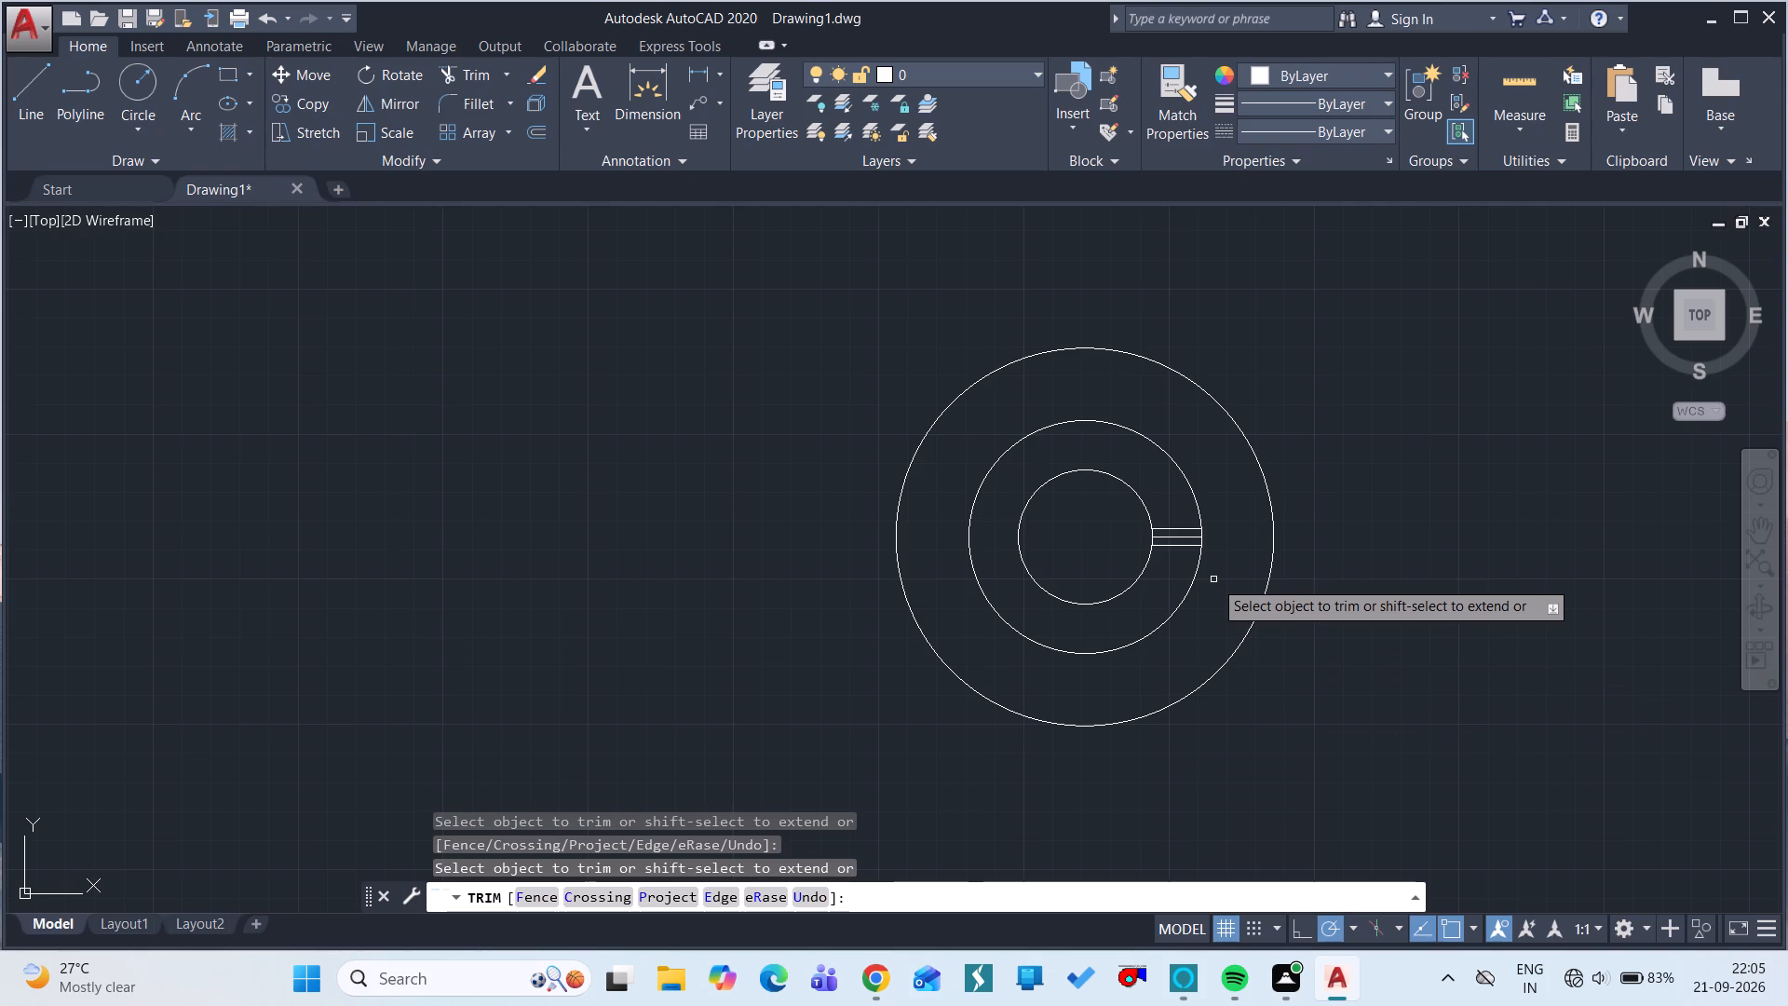
key("Escape")
Delete the middle horizontal line, leaving the two offset lines.
left_click(1168, 537)
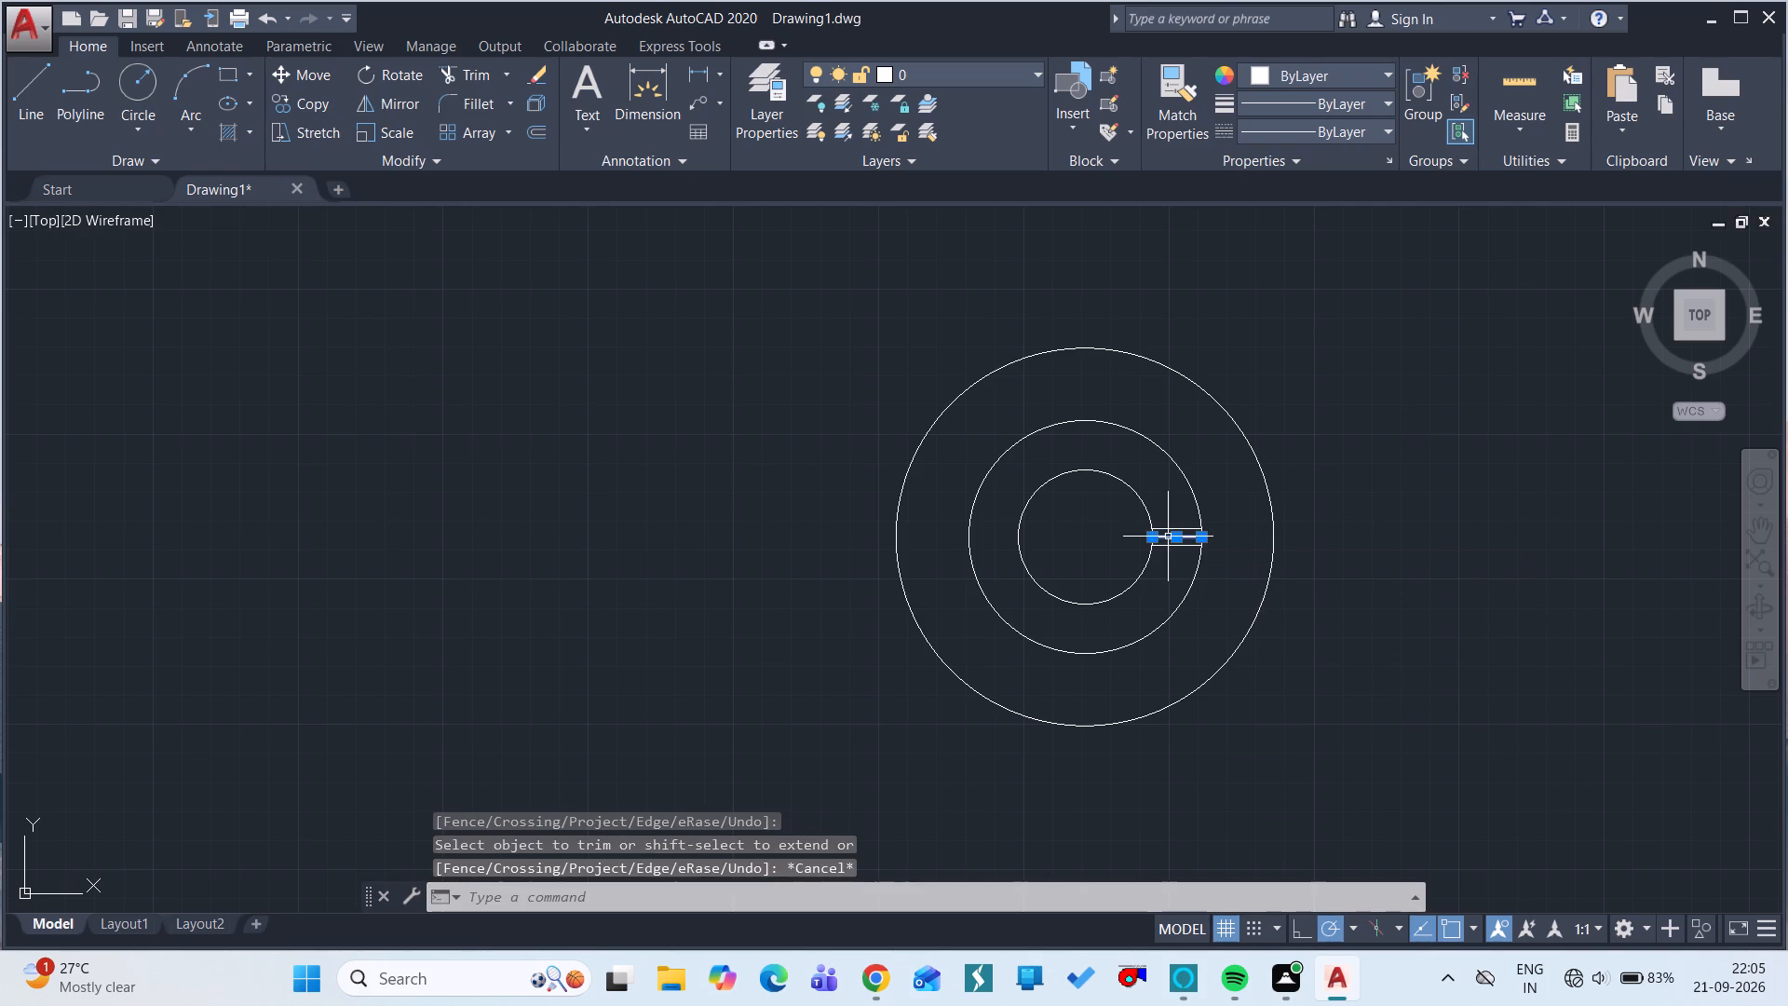
key("Delete")
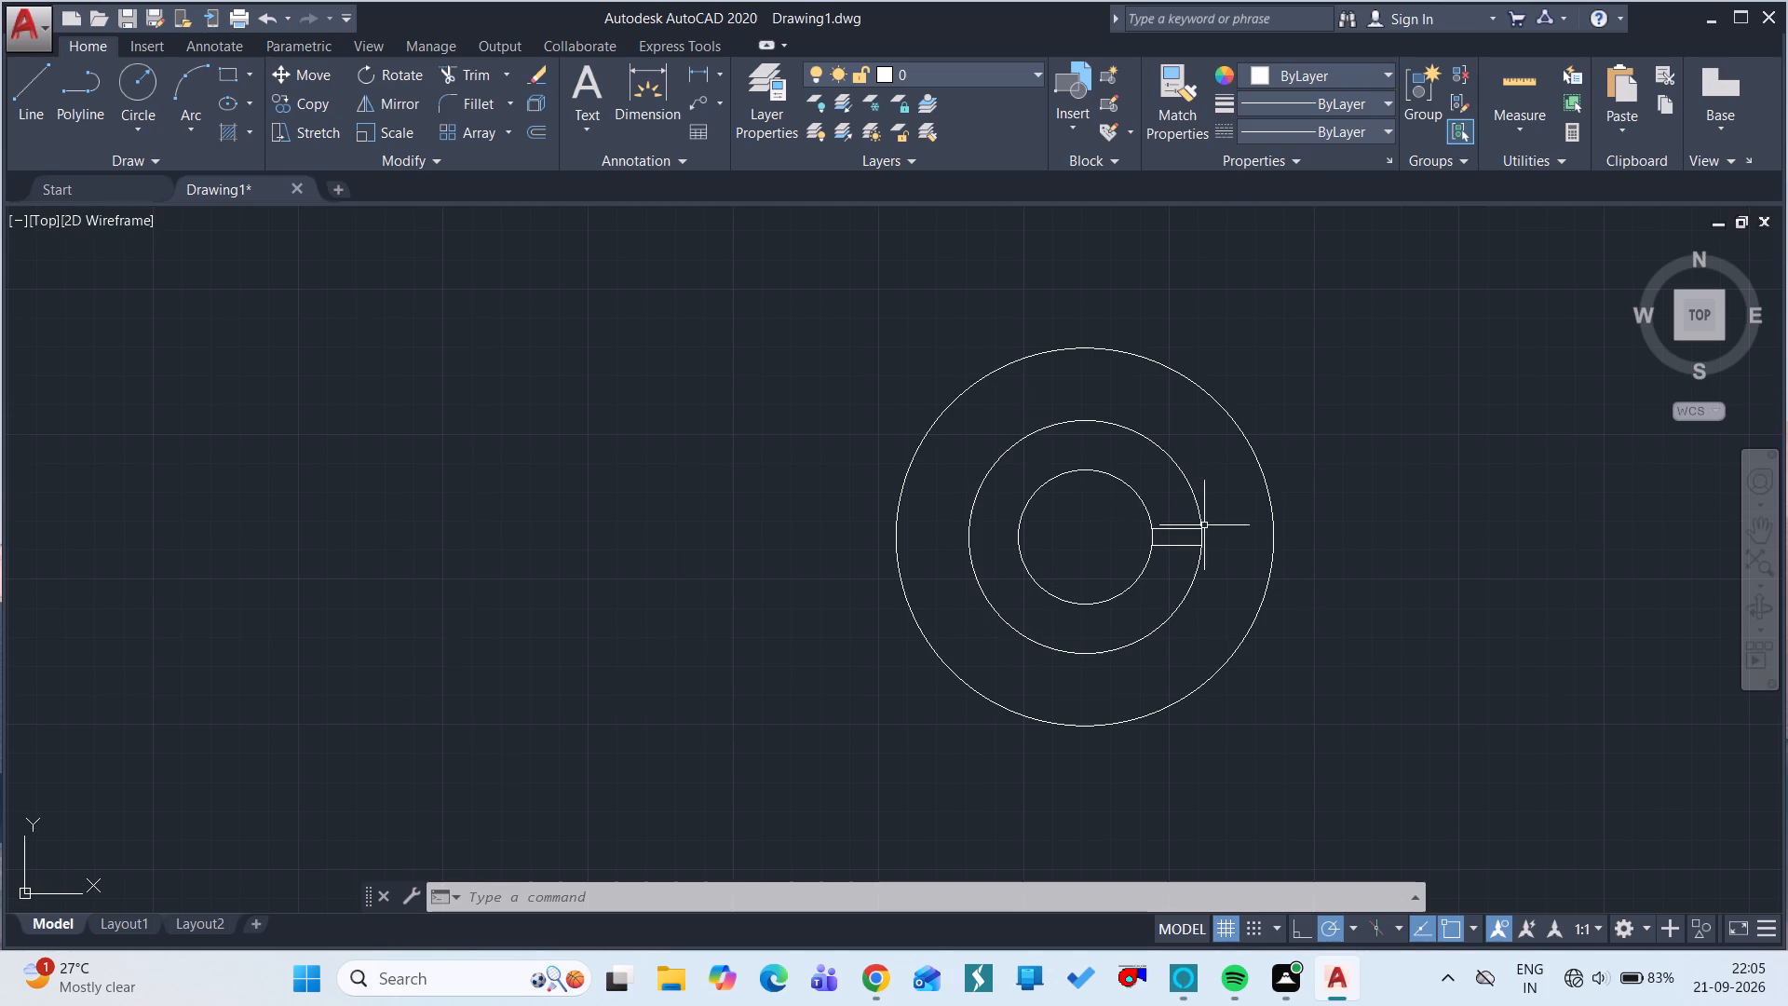
Delete the 80-diameter circle at the outer ends of the two slot lines.
scroll(1204, 525, "up", 4, "ctrl")
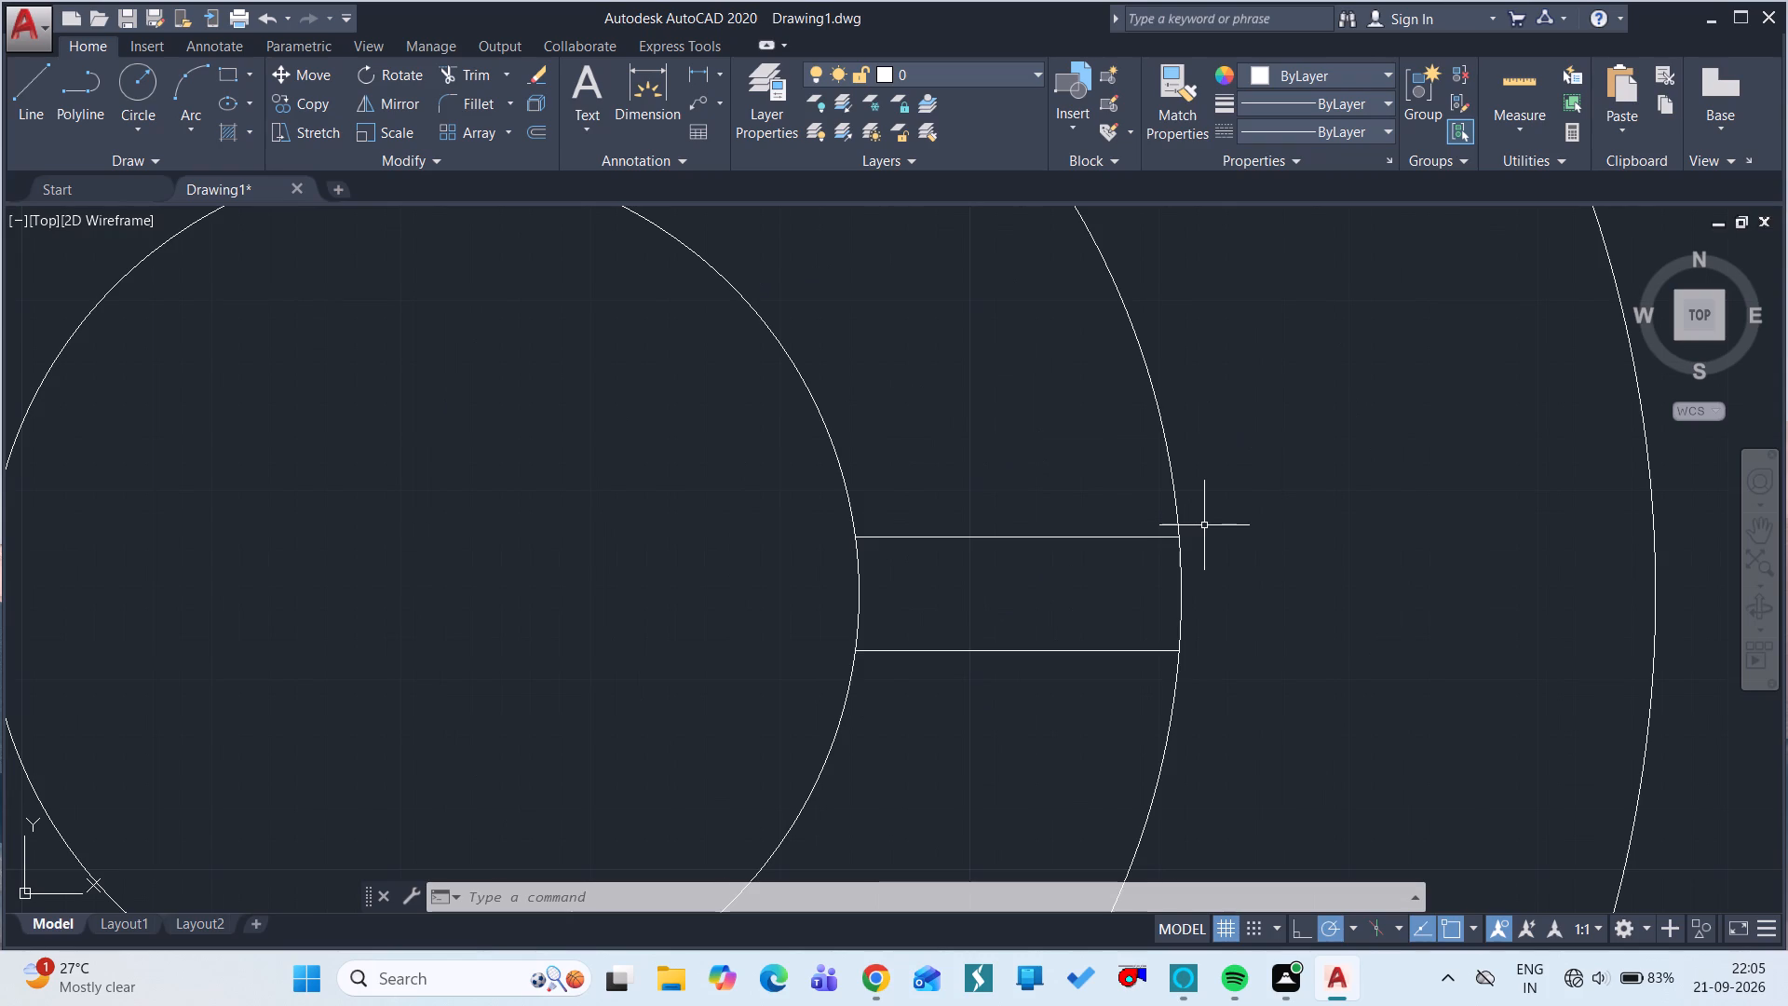
left_click(1173, 483)
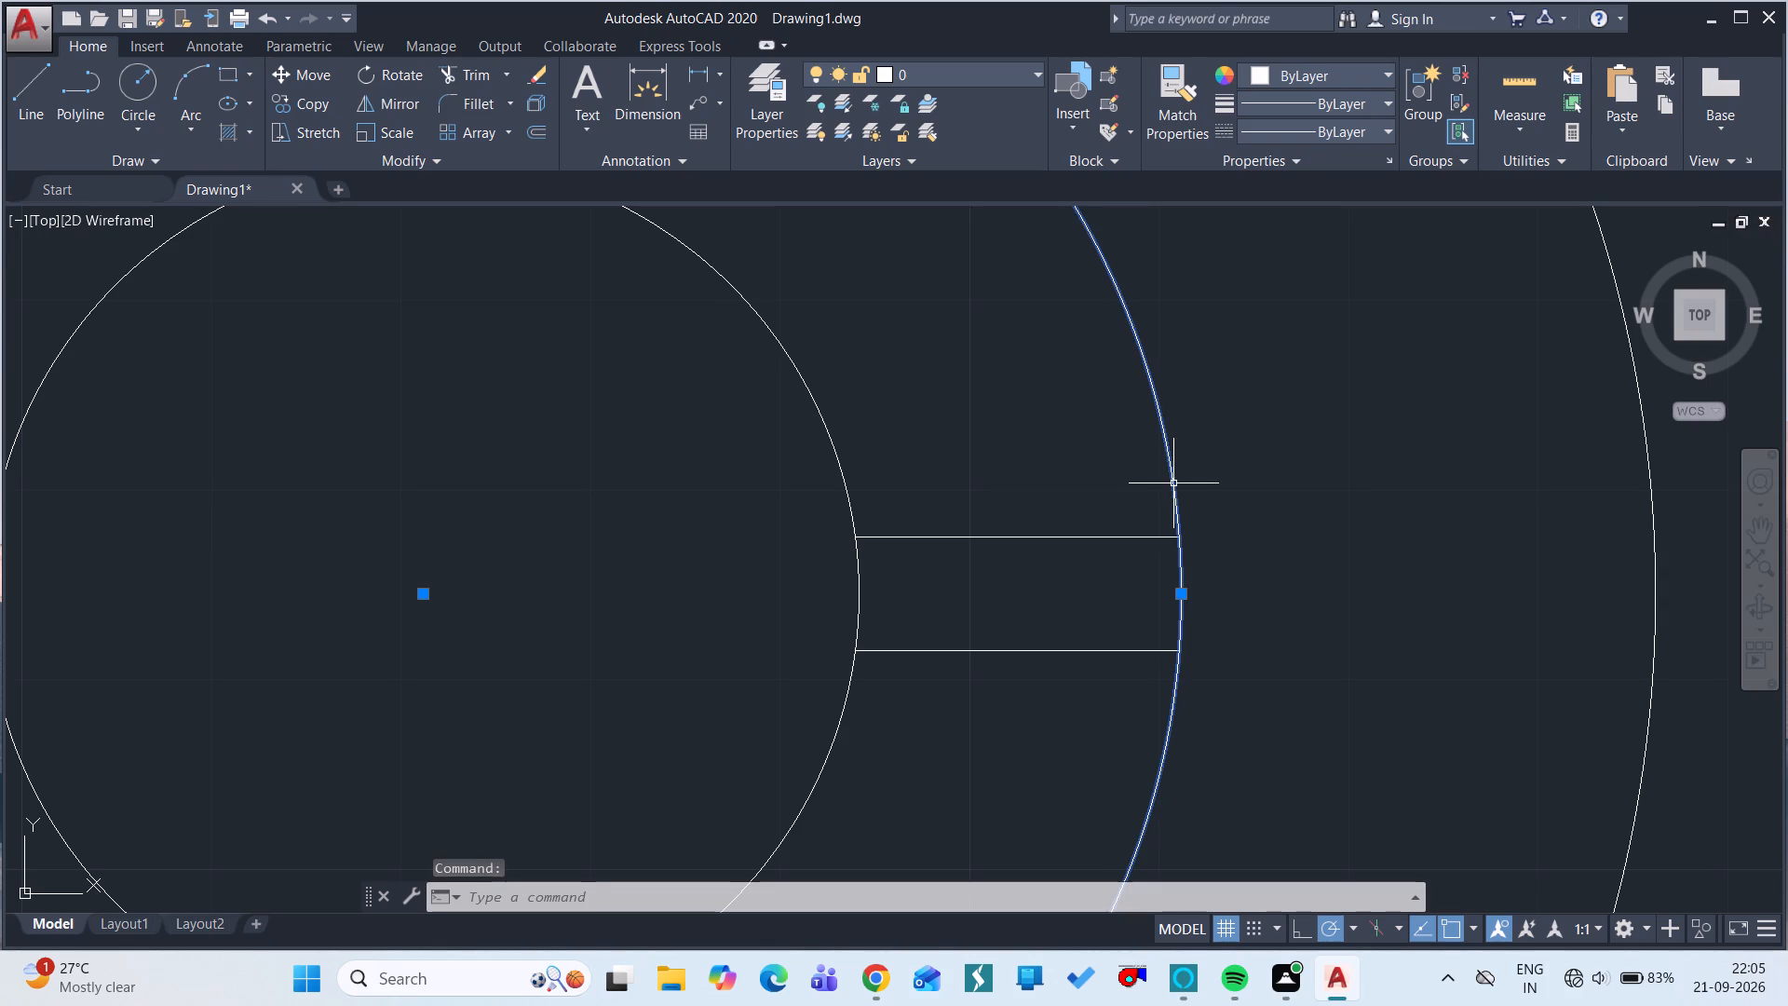
key("Delete")
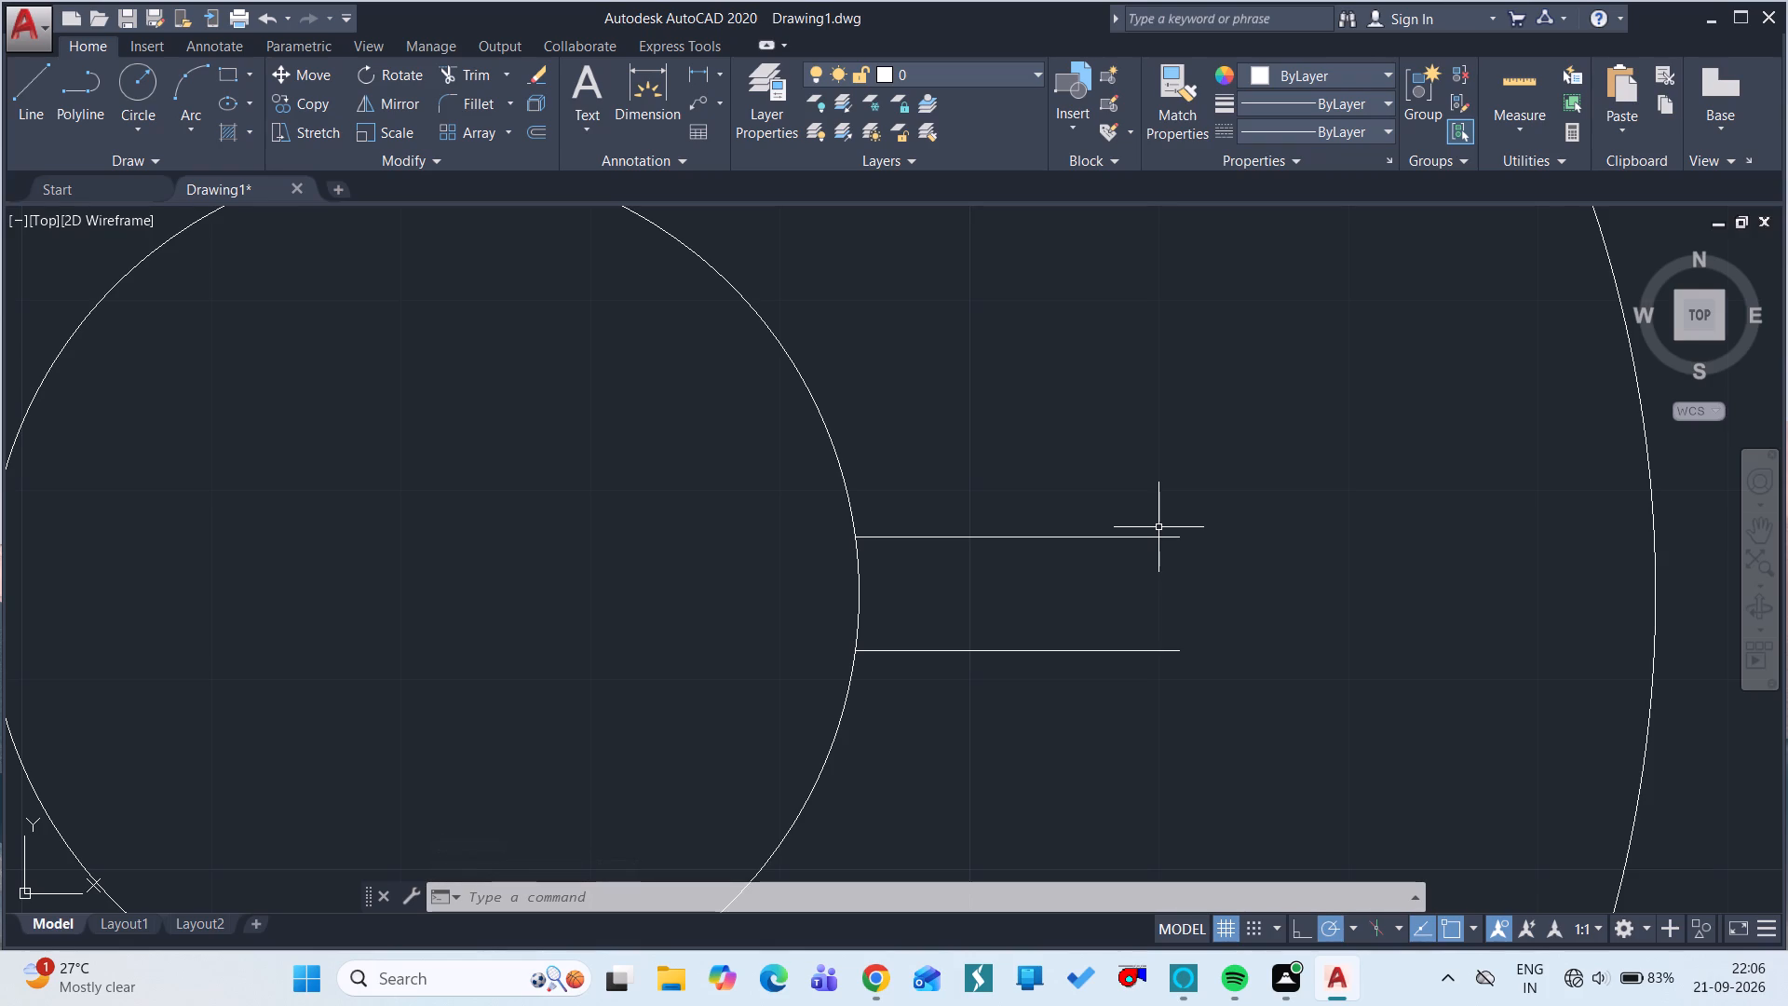
Draw a vertical line joining the outer endpoints of the two horizontal lines to close the slot's end.
key("l")
key("space")
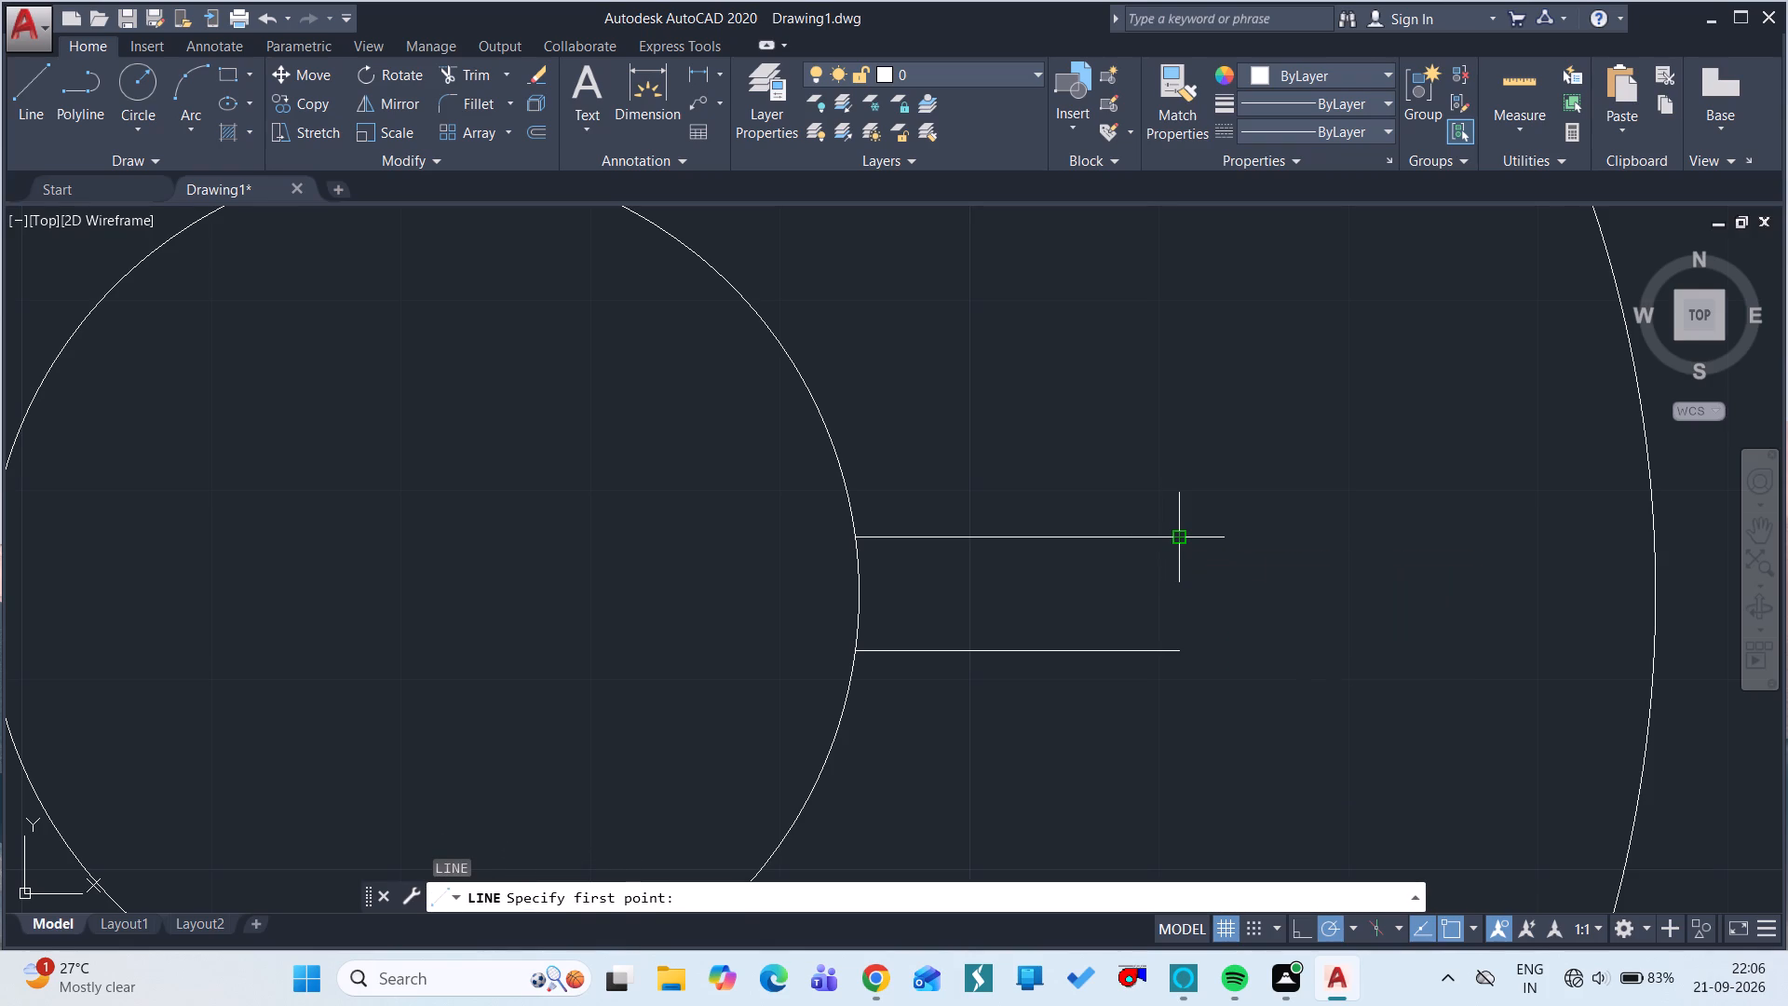
left_click(1177, 537)
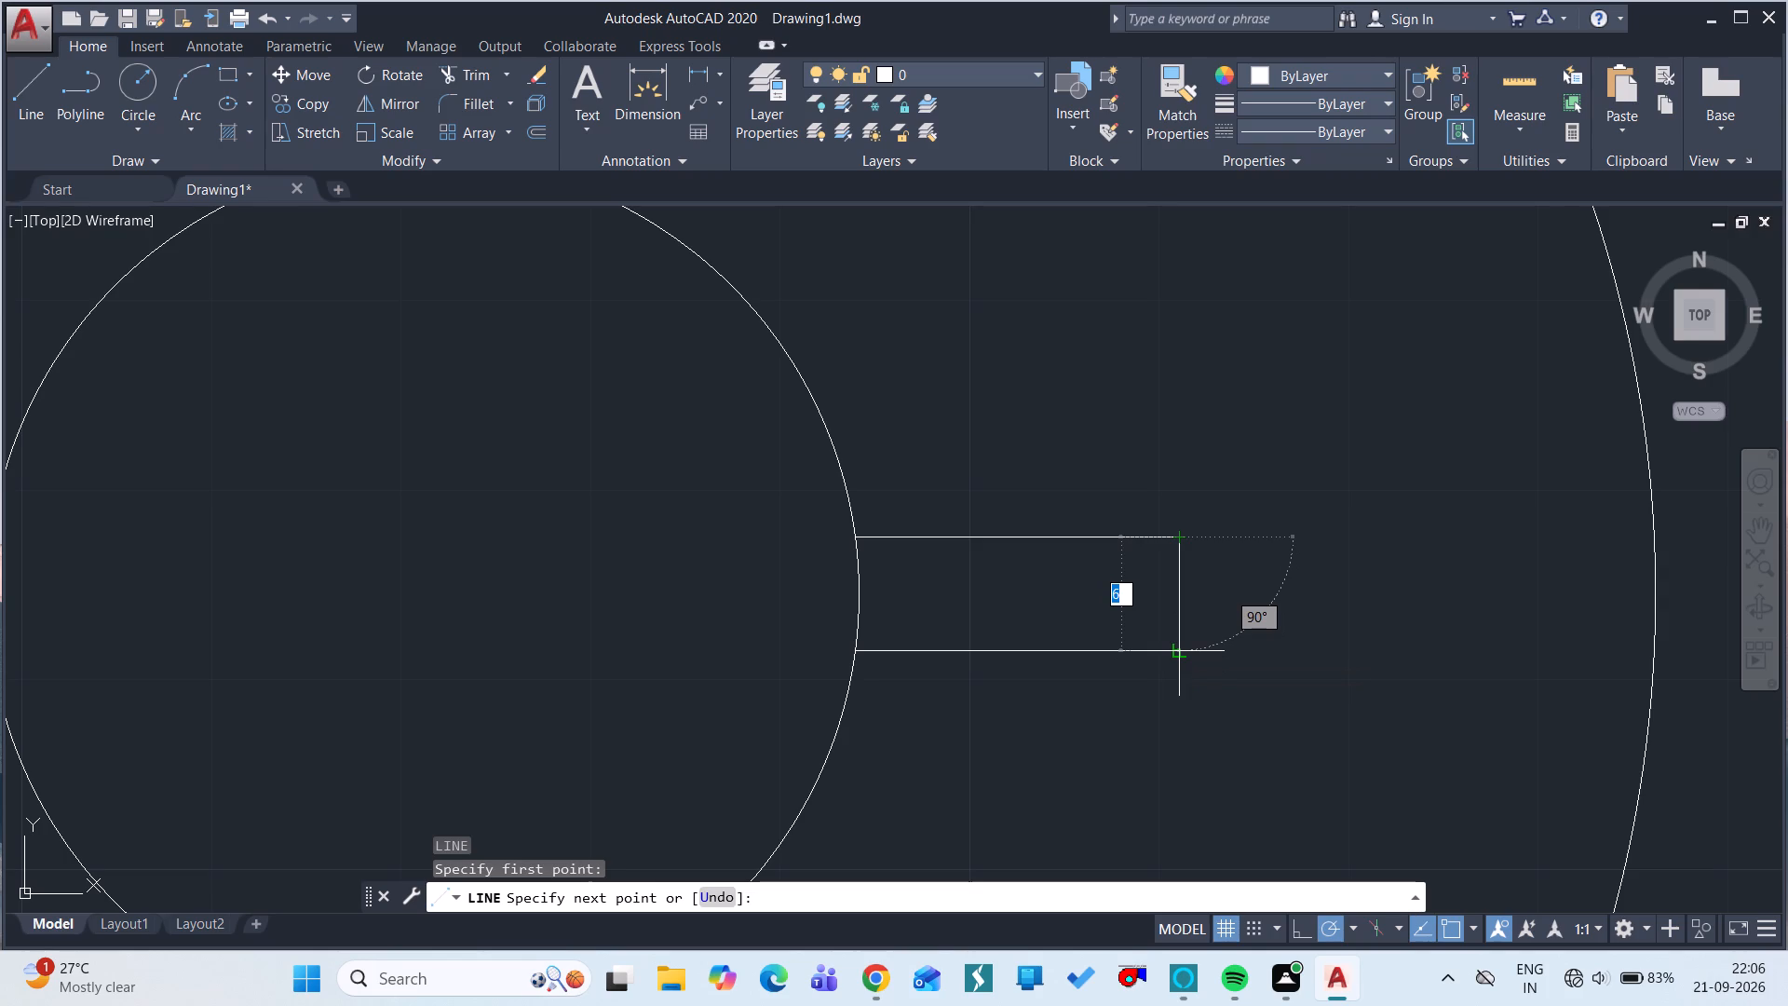
left_click(1176, 652)
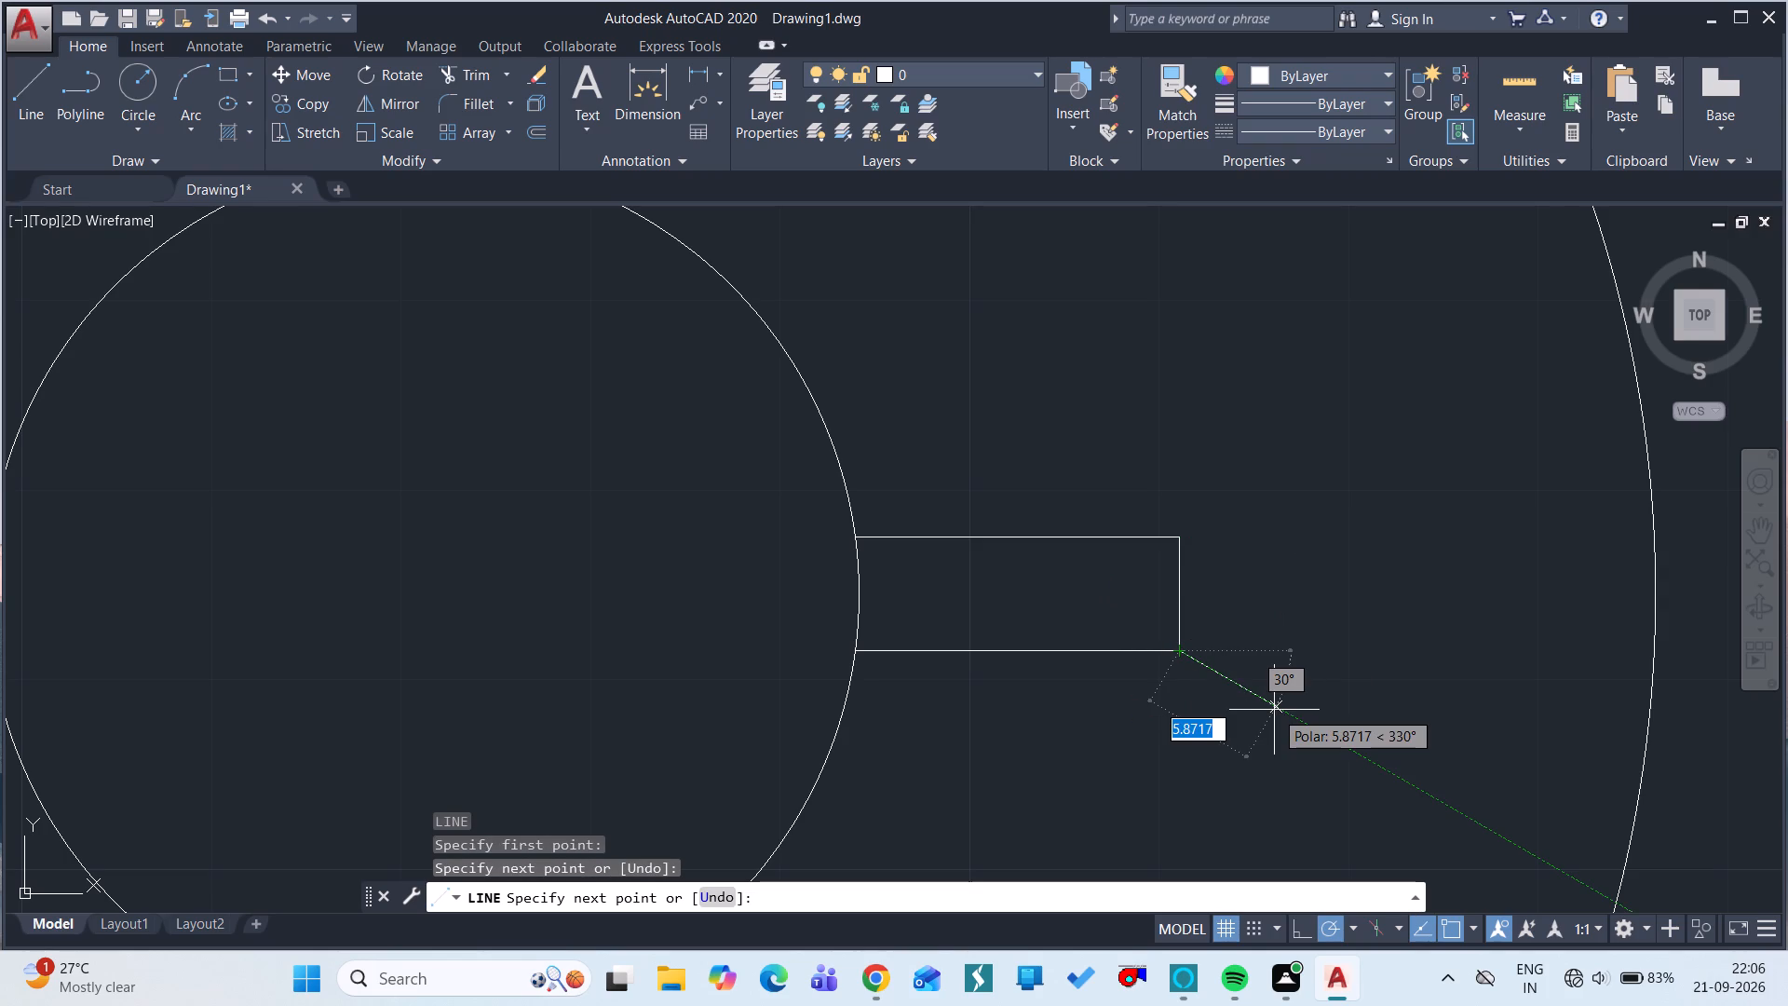
key("Escape")
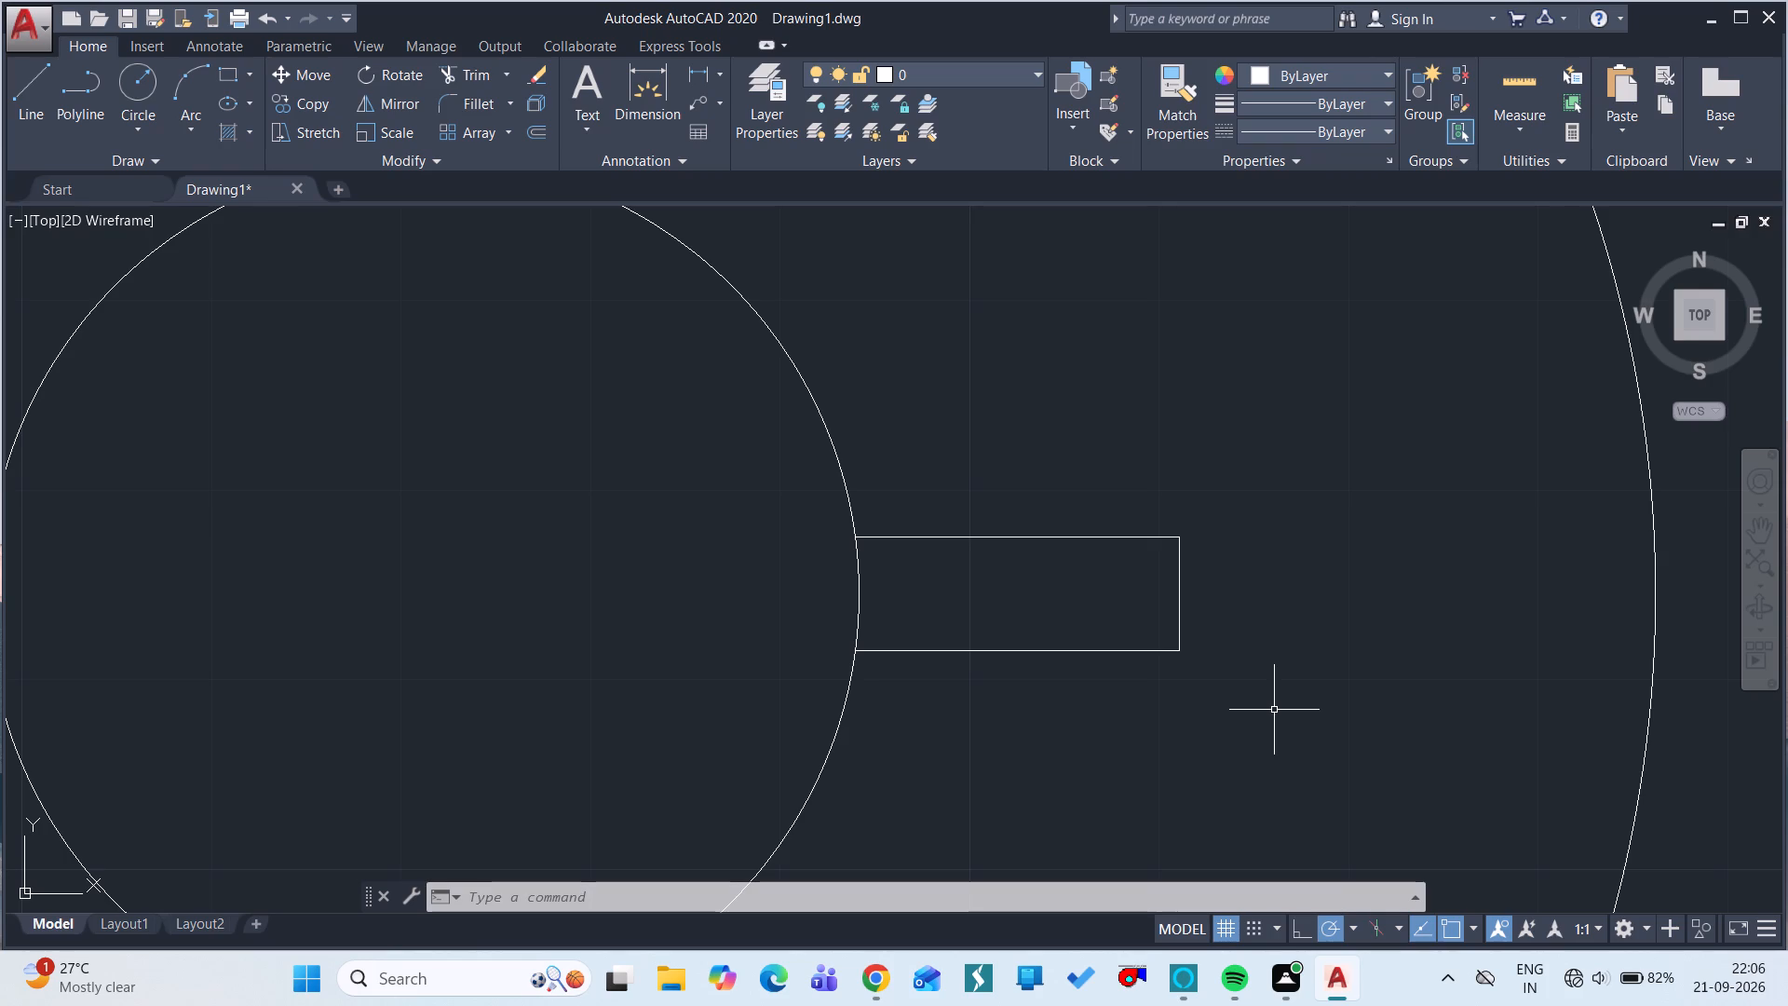
Trim the arc of the 46-diameter circle between the two slot lines to open the slot into the circle.
type("tr")
key("space")
key("space")
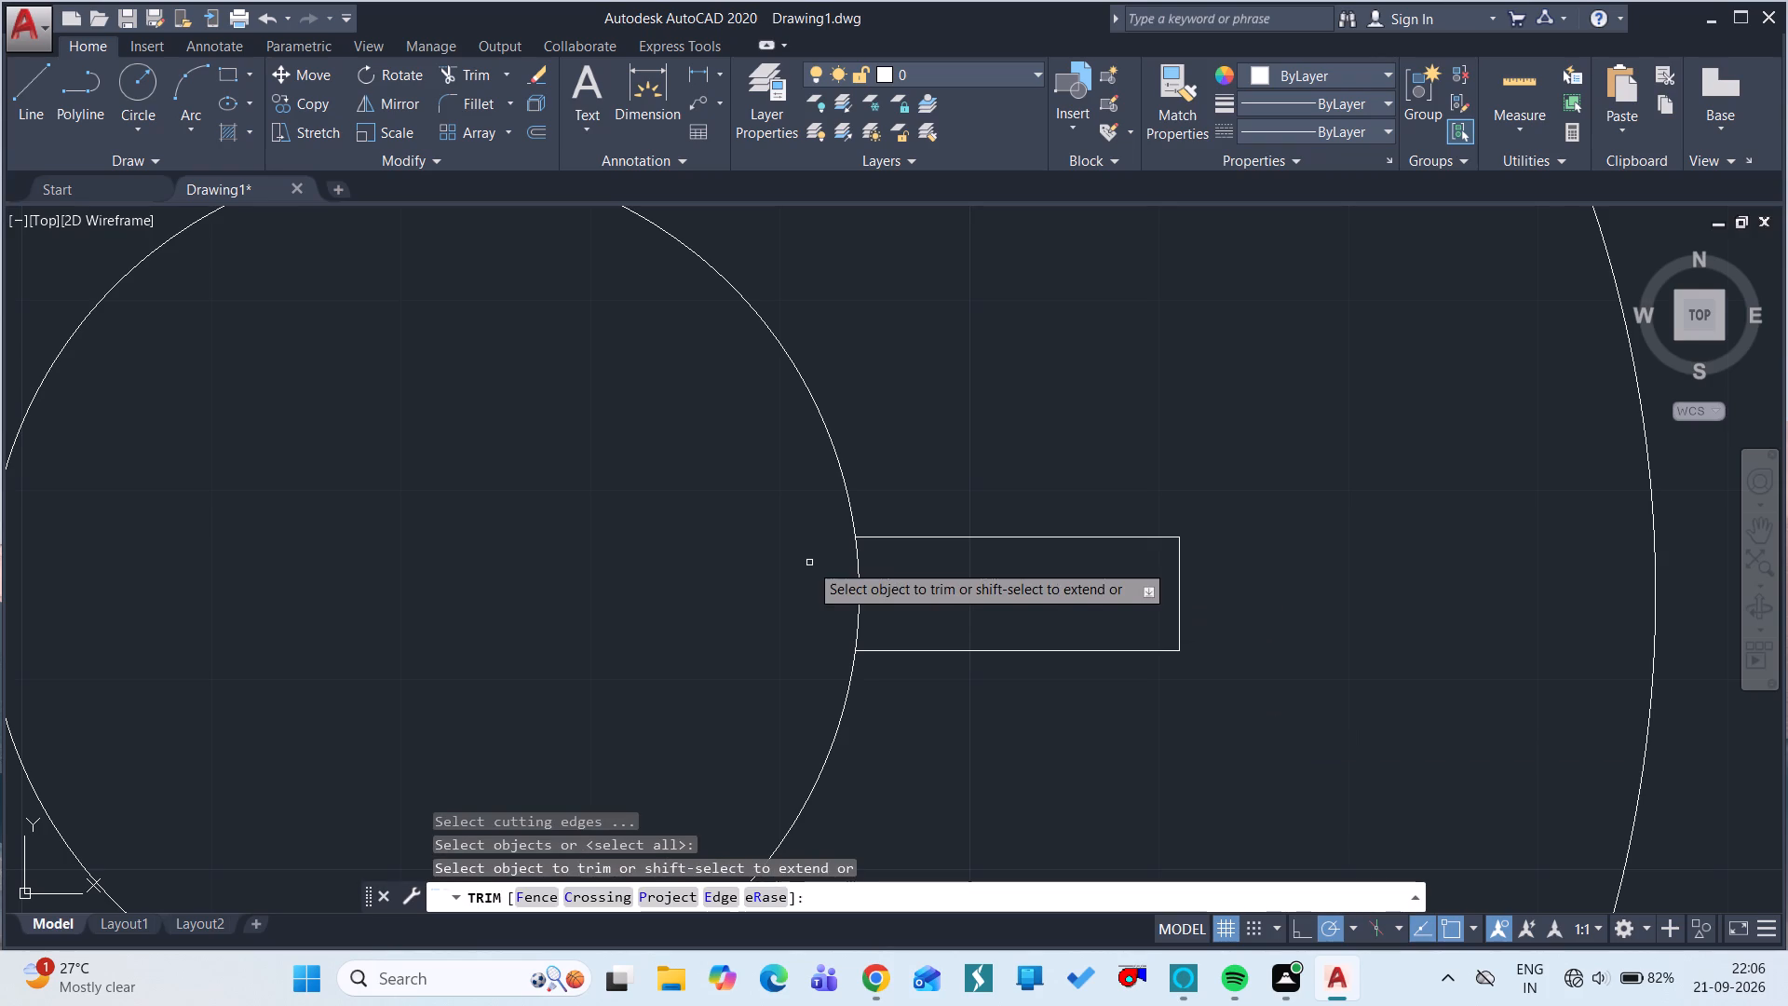
left_click(856, 591)
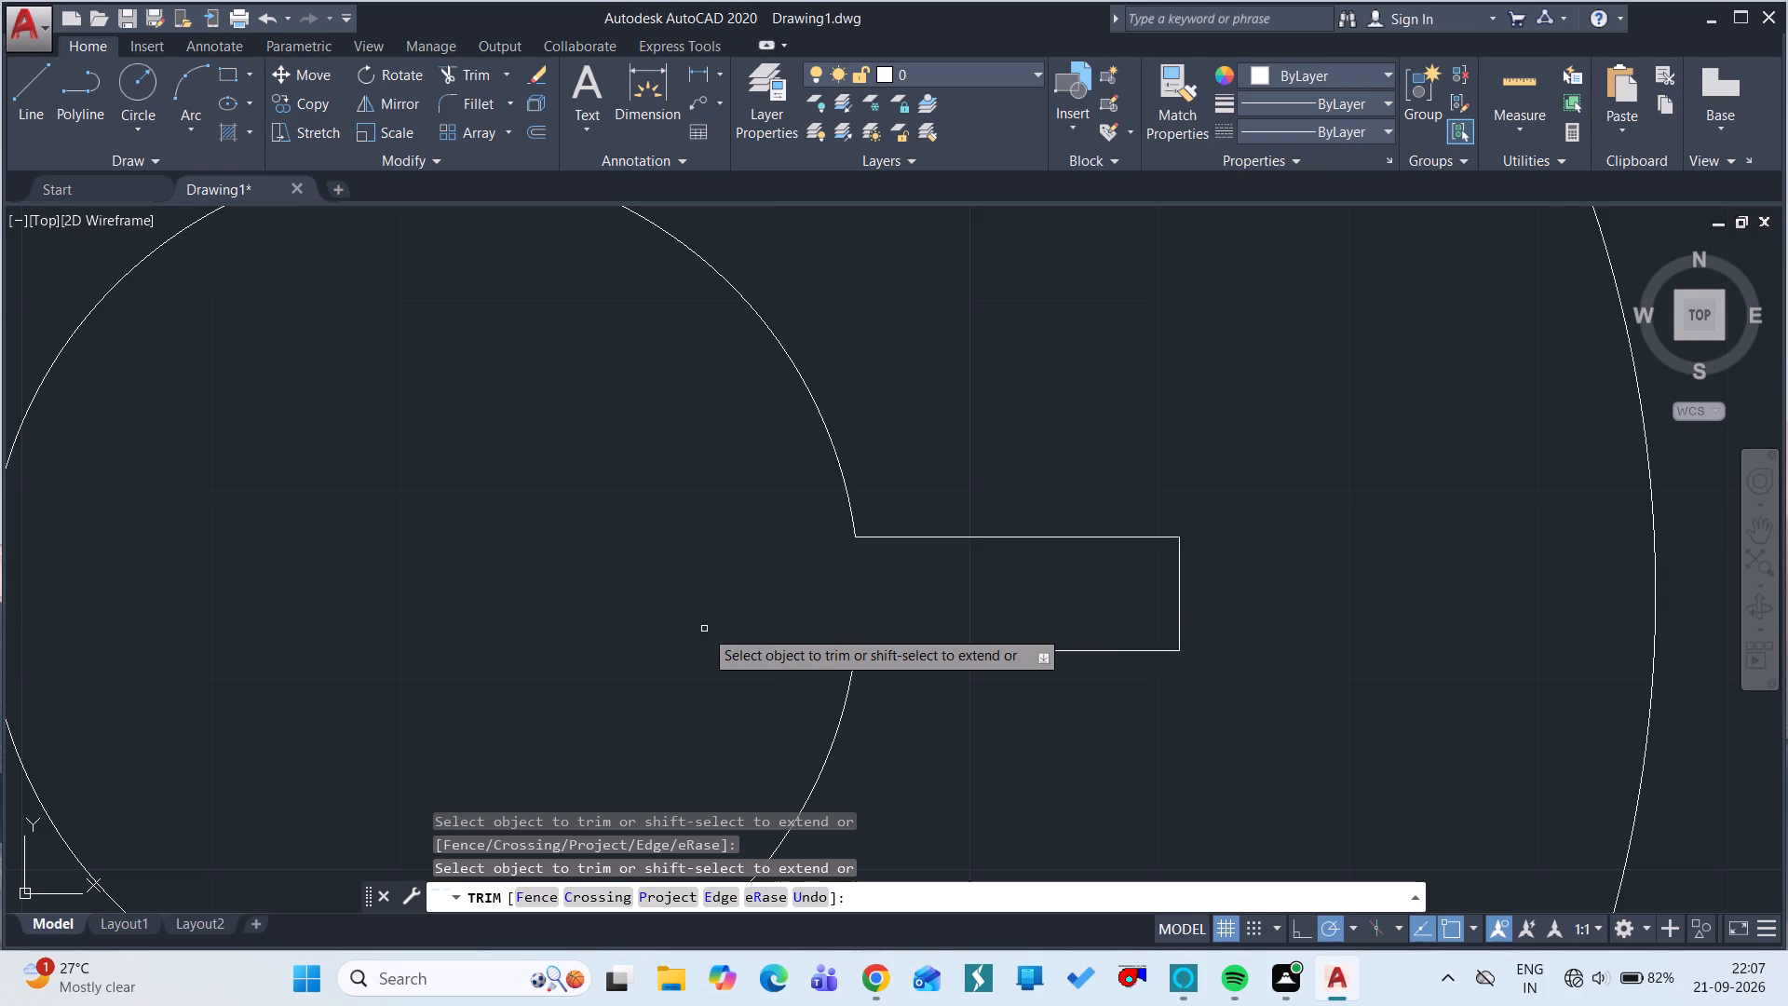
key("Escape")
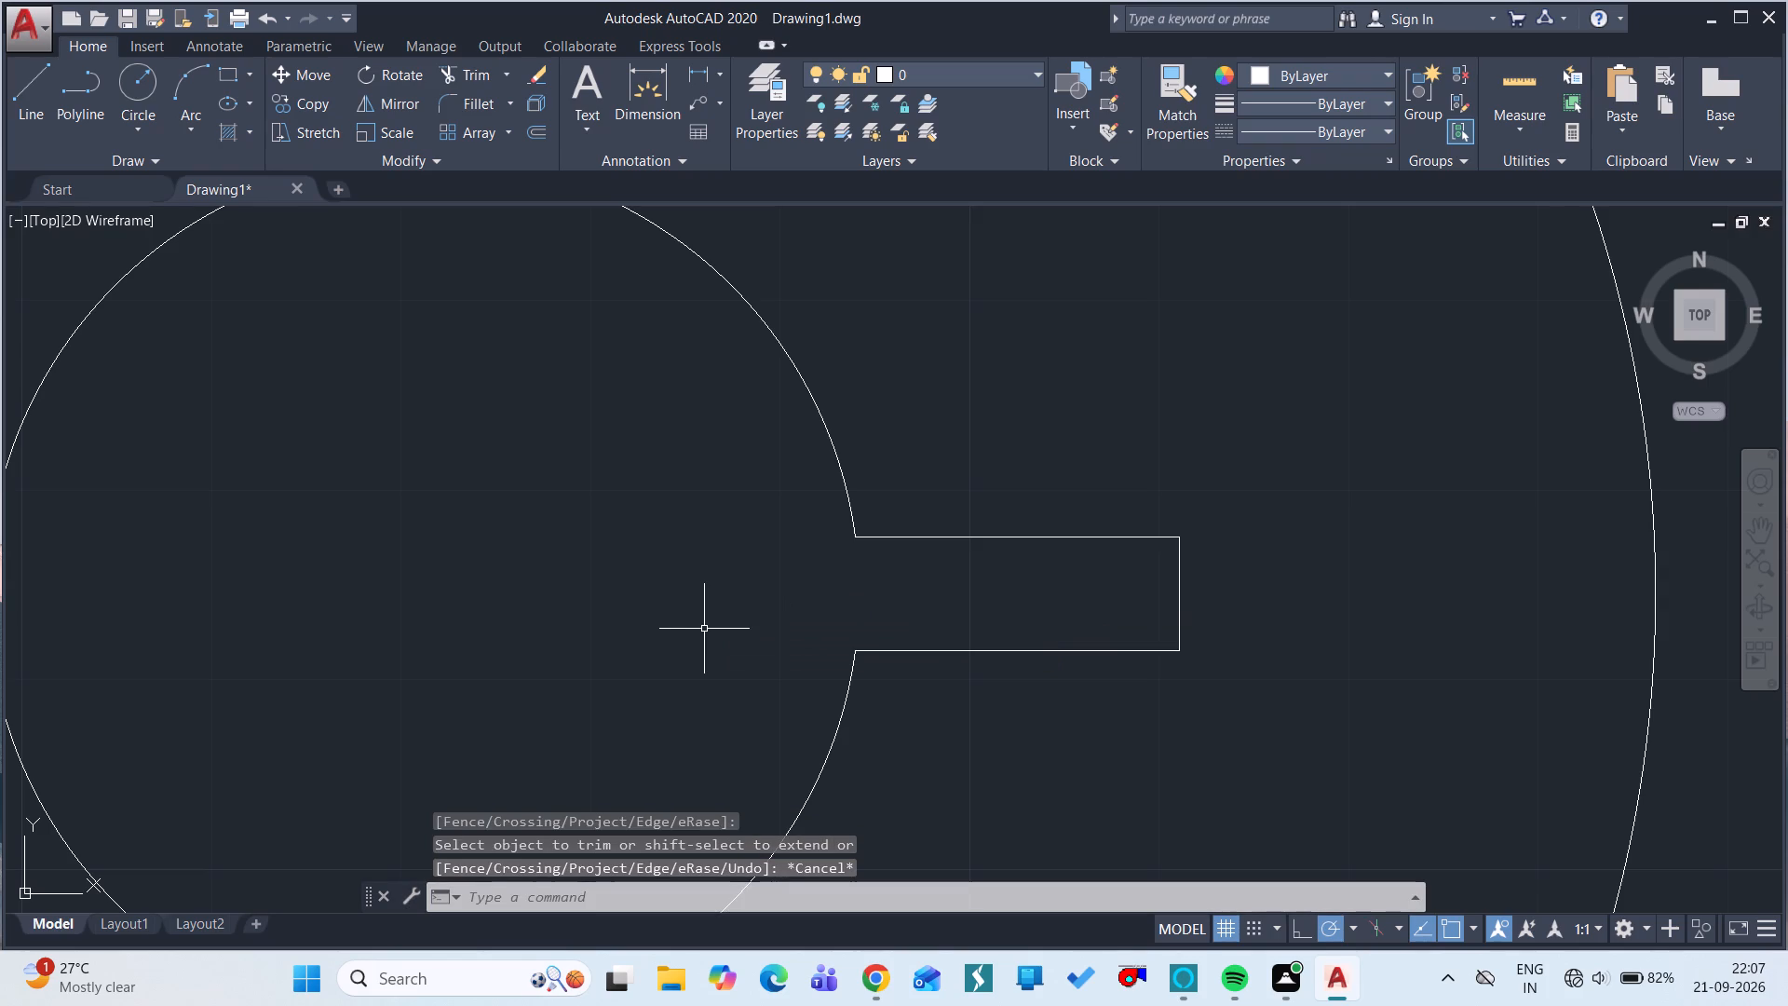
Create a polar array of the slot's three lines about the circles' common centre.
type("arr")
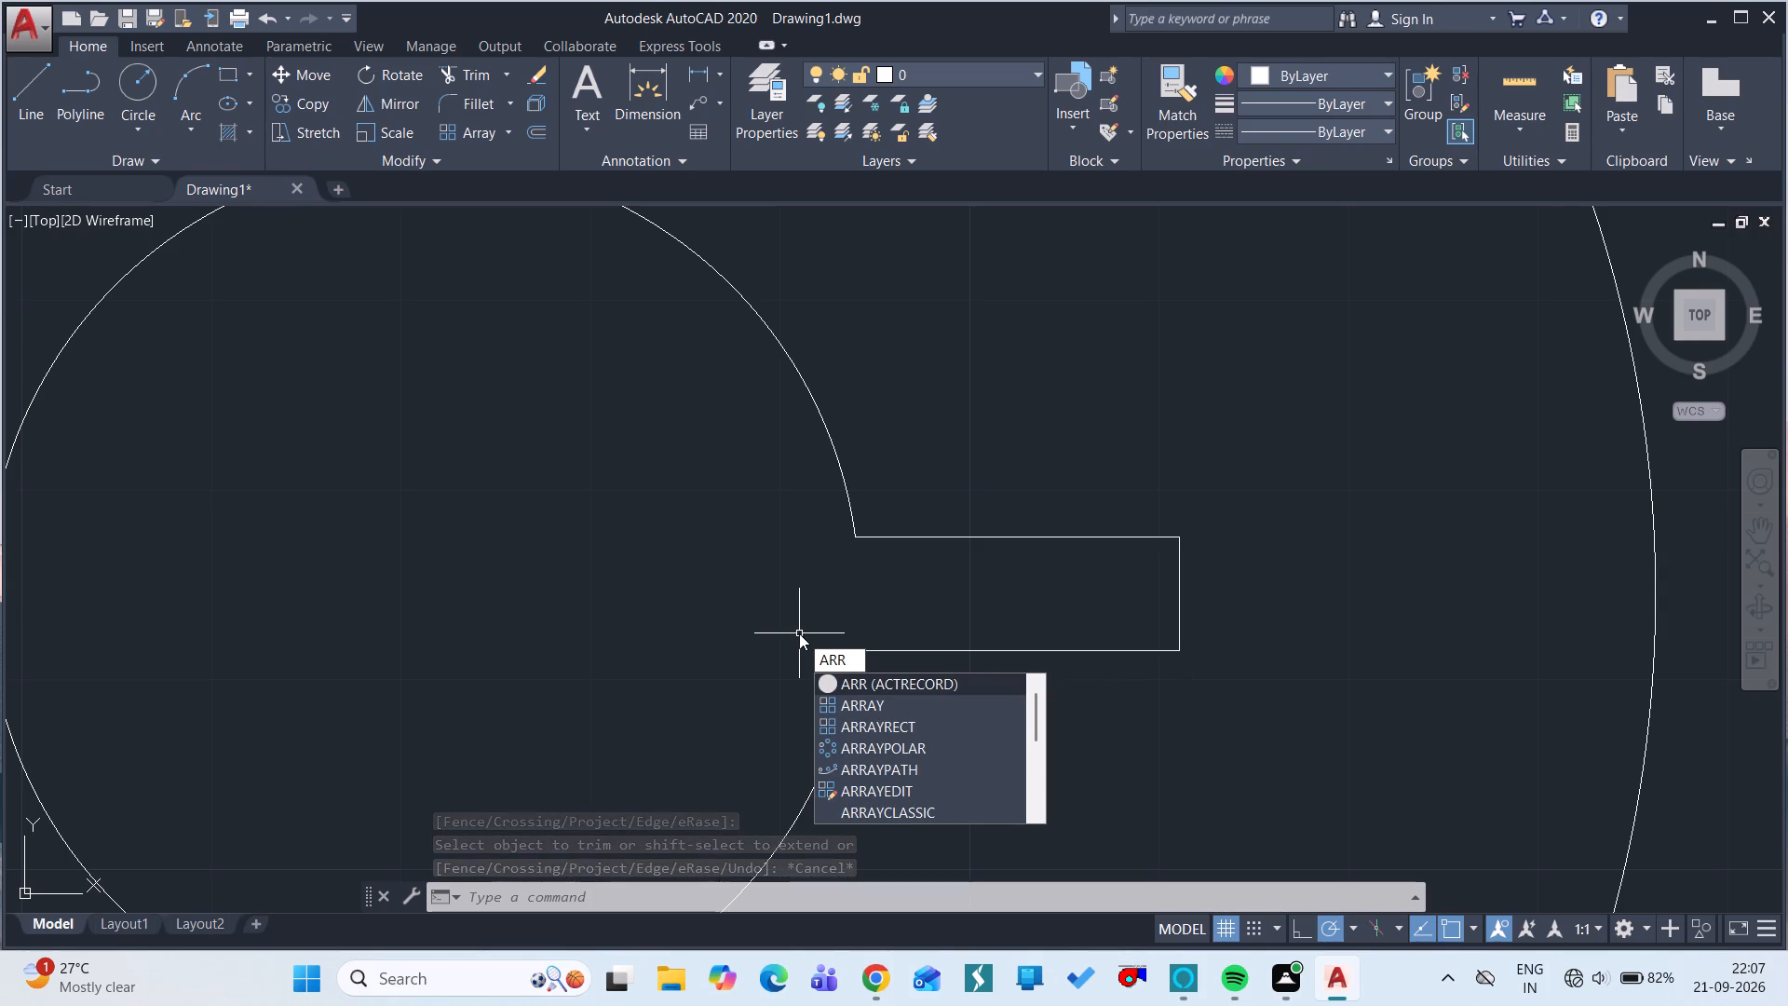
left_click(855, 698)
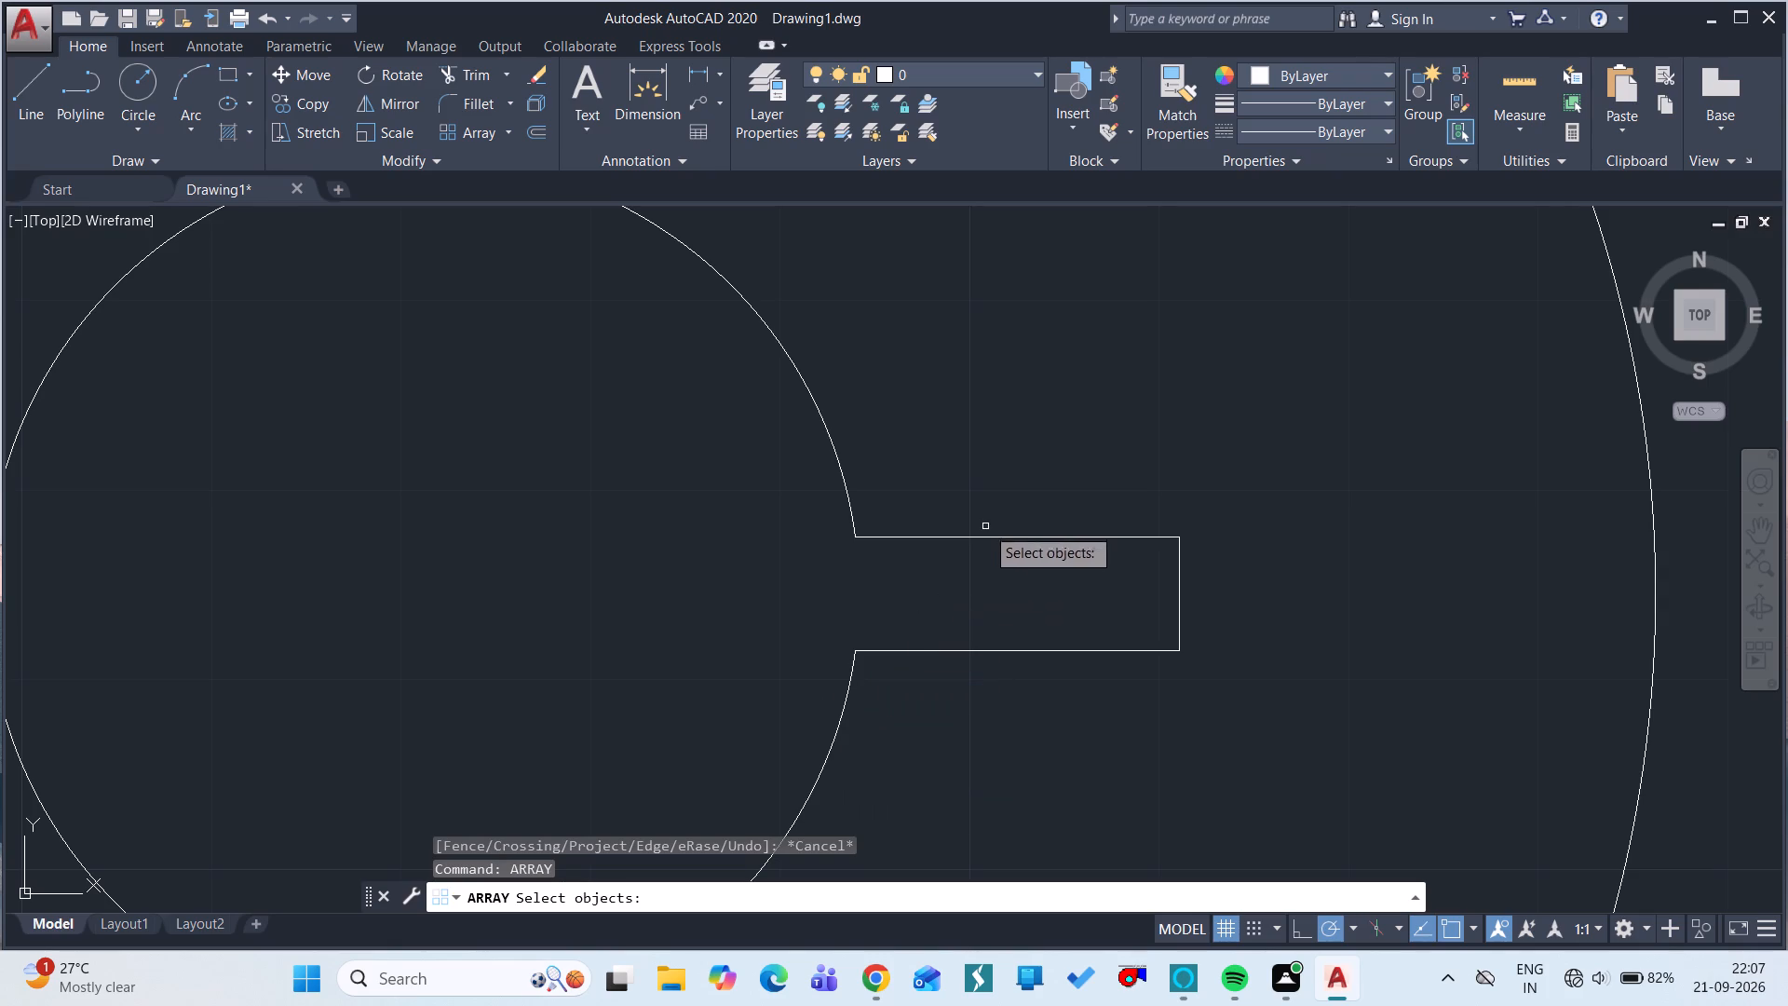
left_click(985, 534)
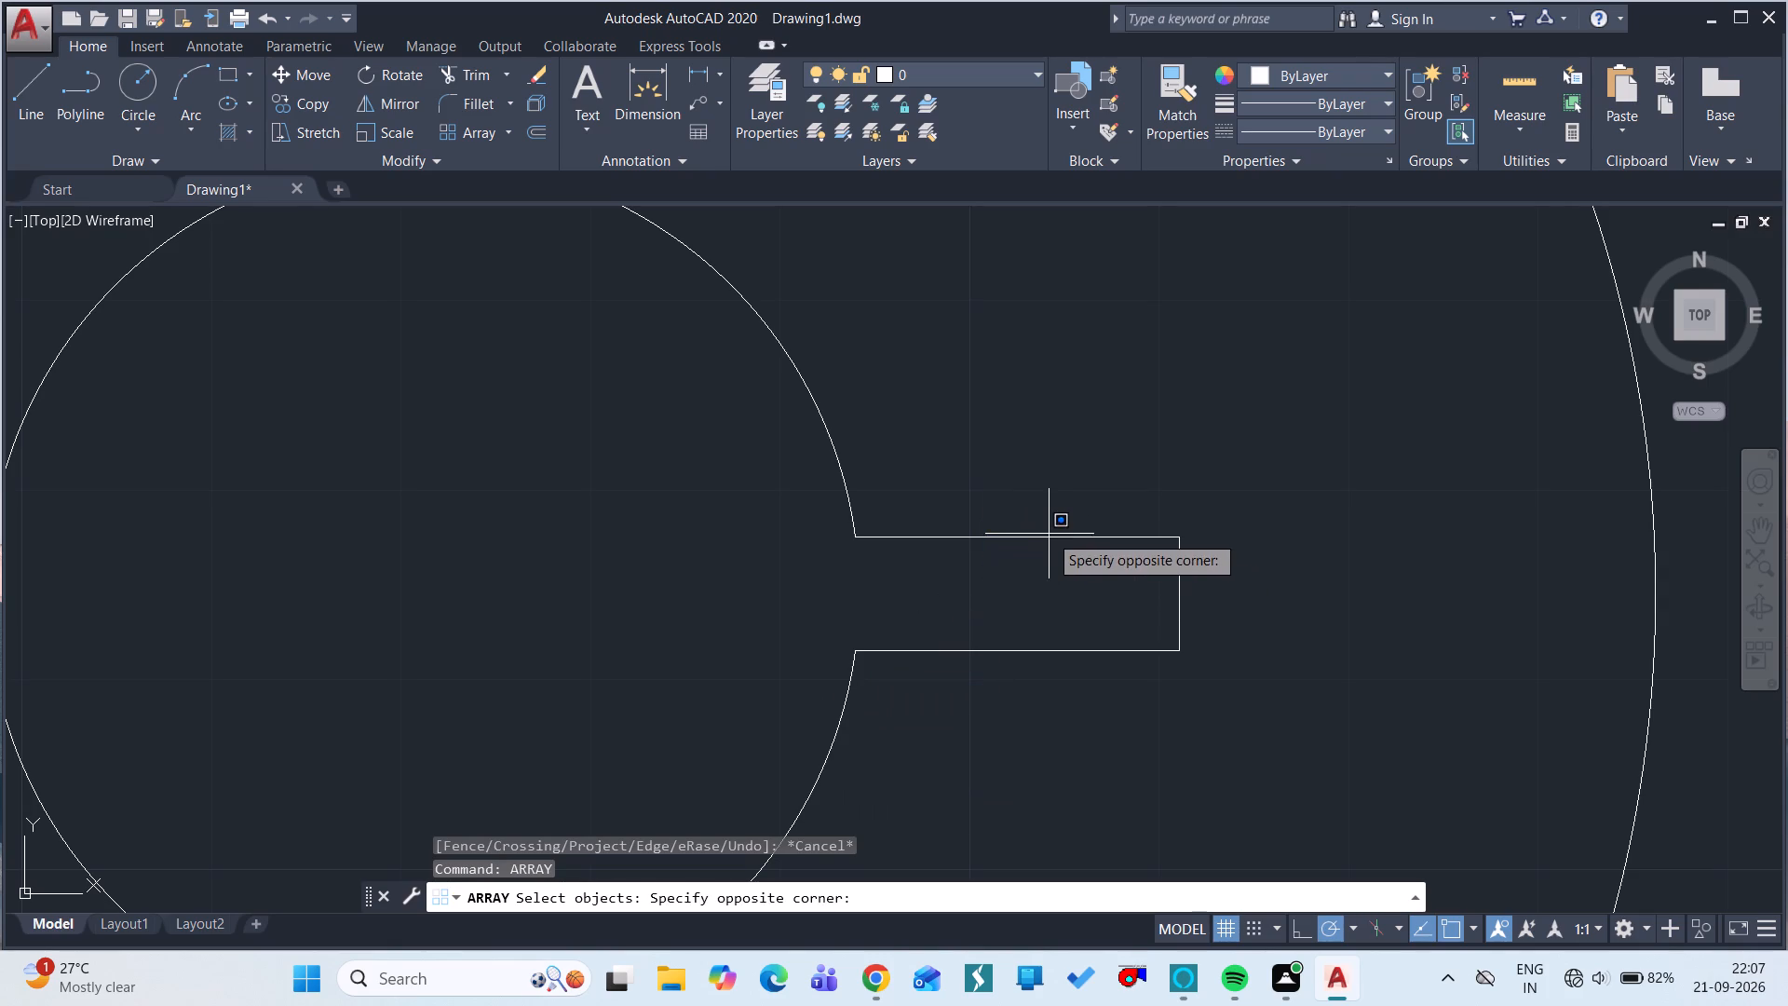
left_click(1042, 537)
left_click(1042, 537)
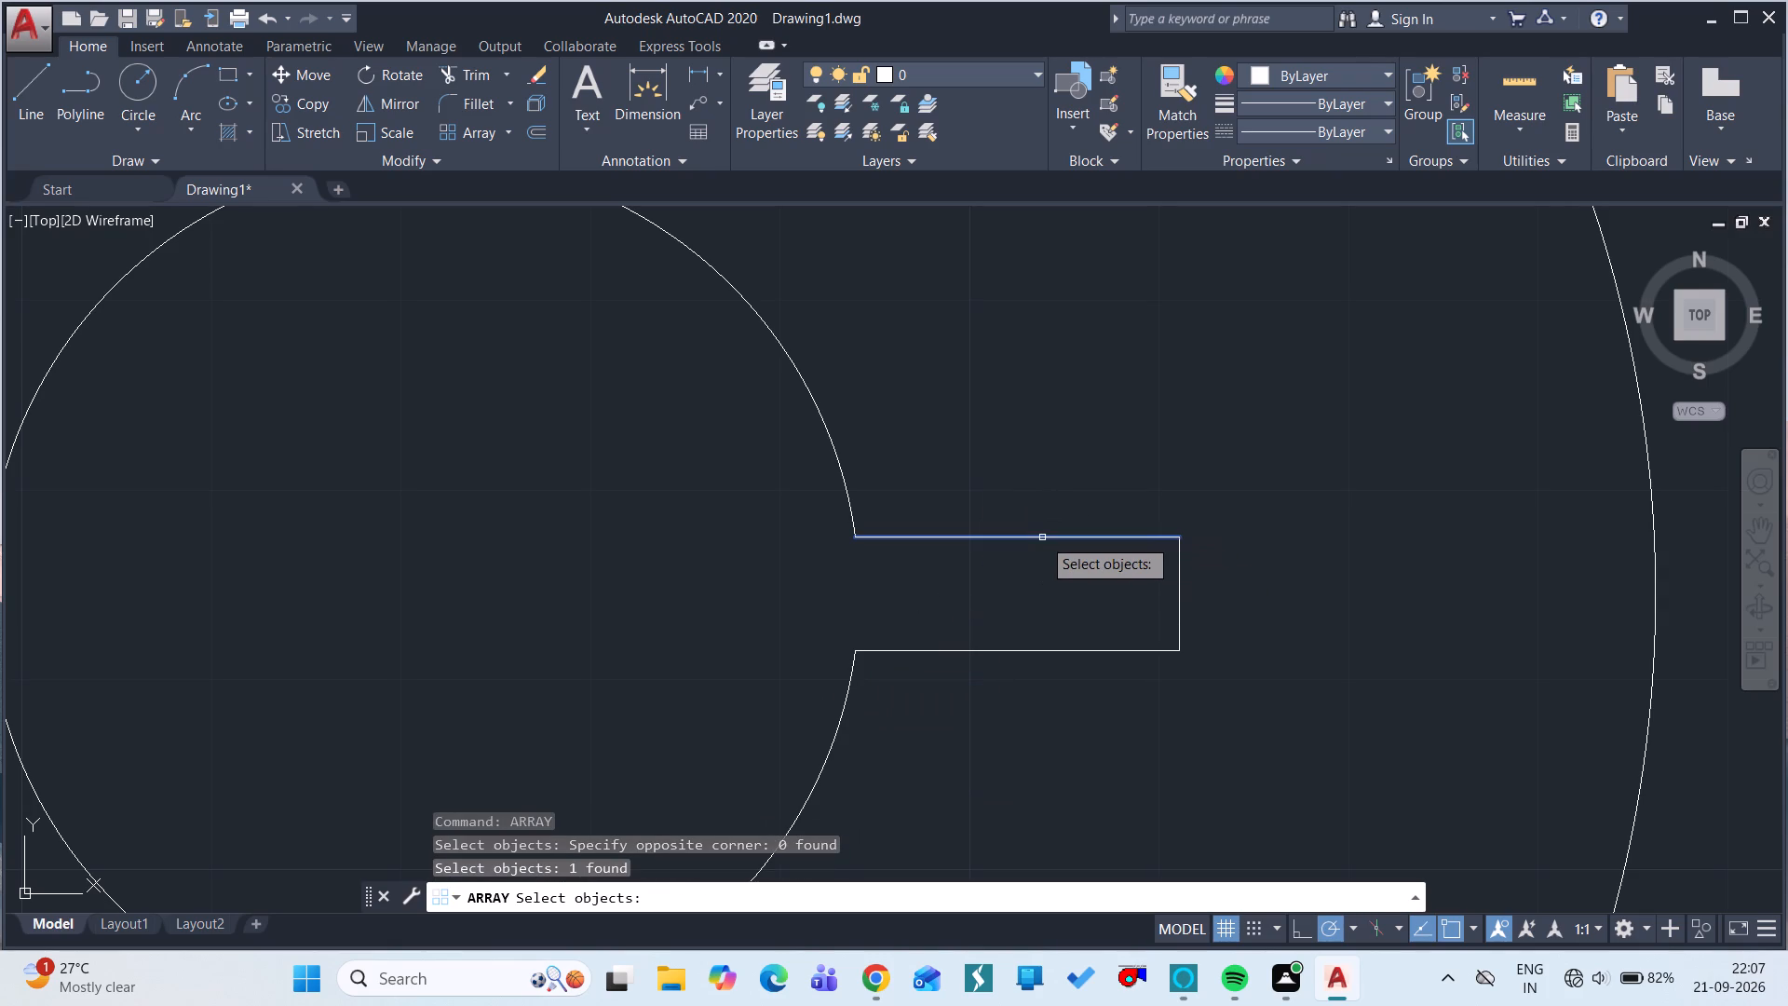
left_click(1178, 592)
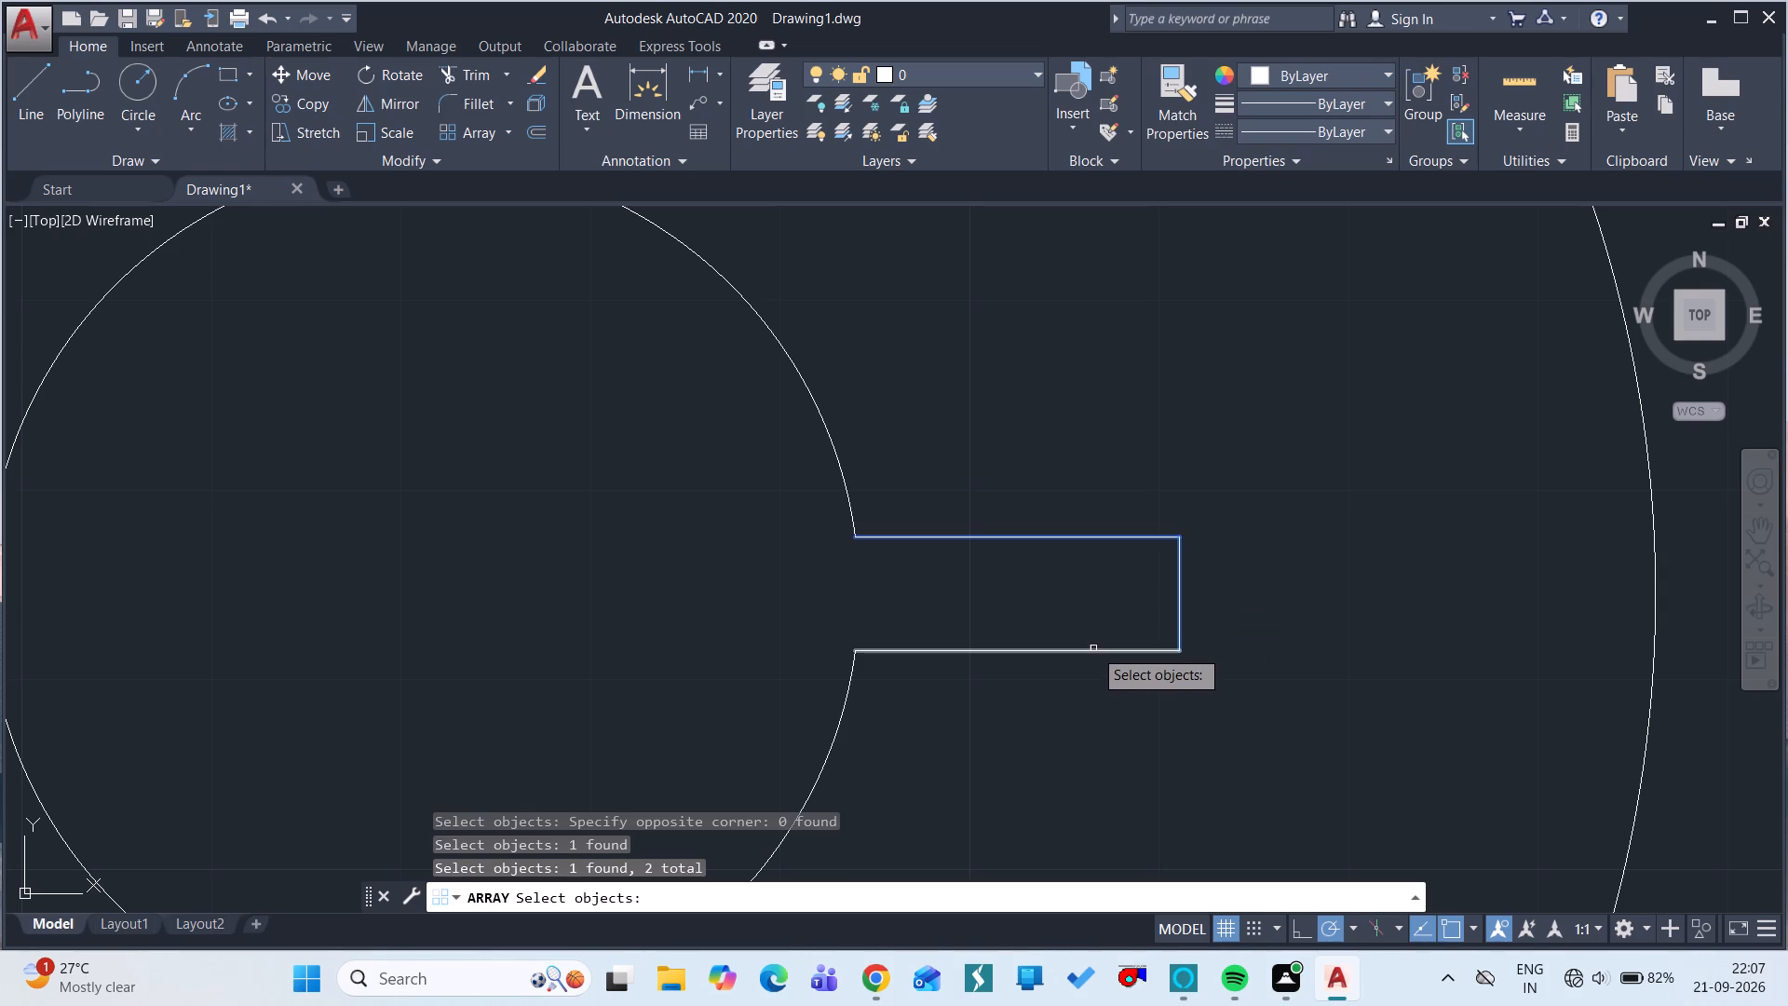
left_click(1093, 648)
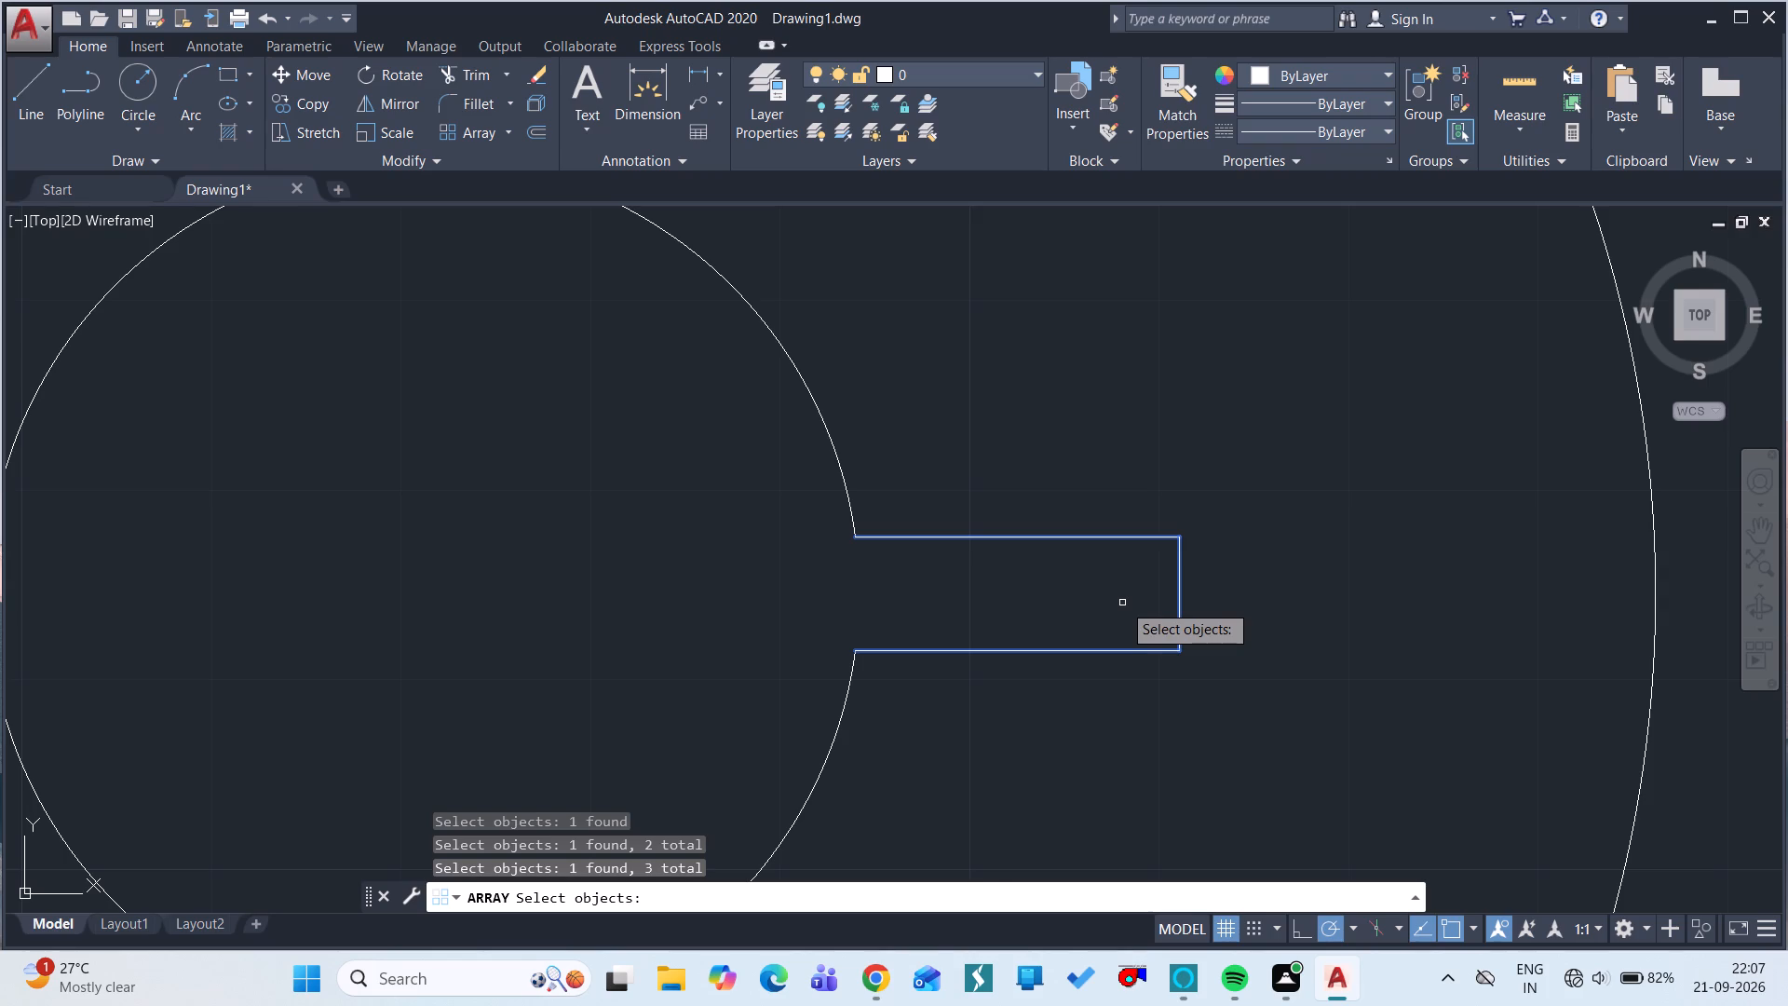
key("space")
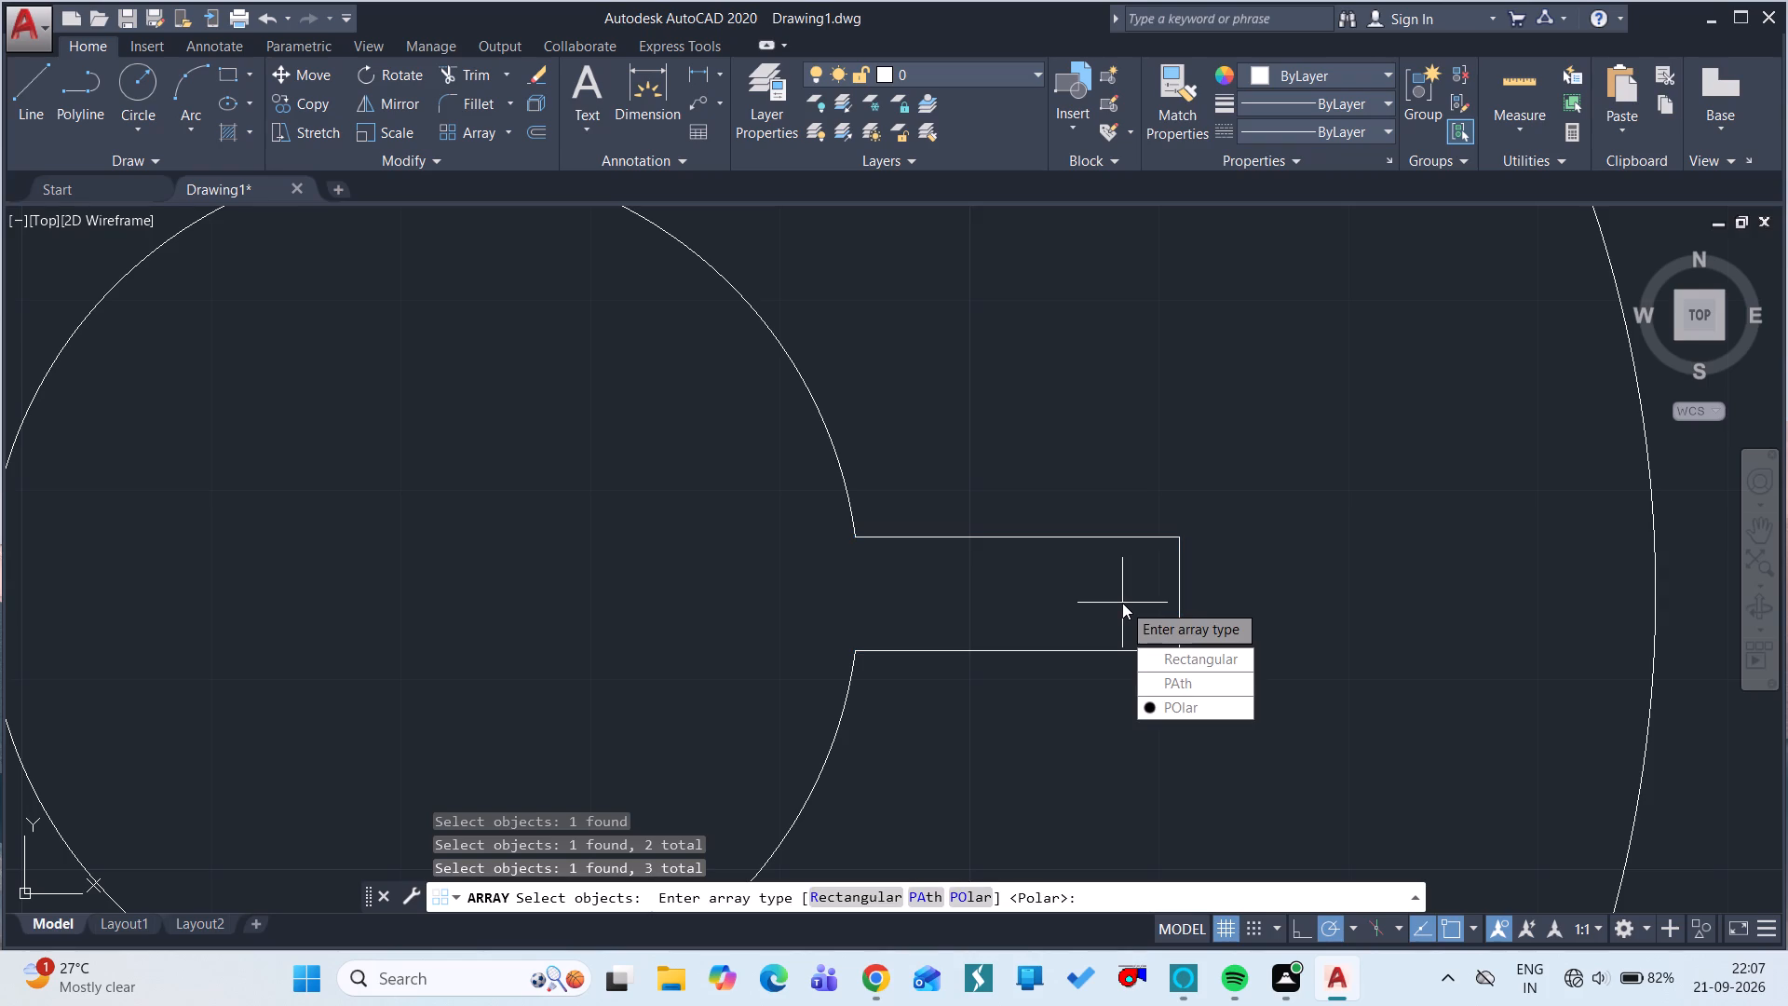
left_click_drag(1162, 696, 1122, 603)
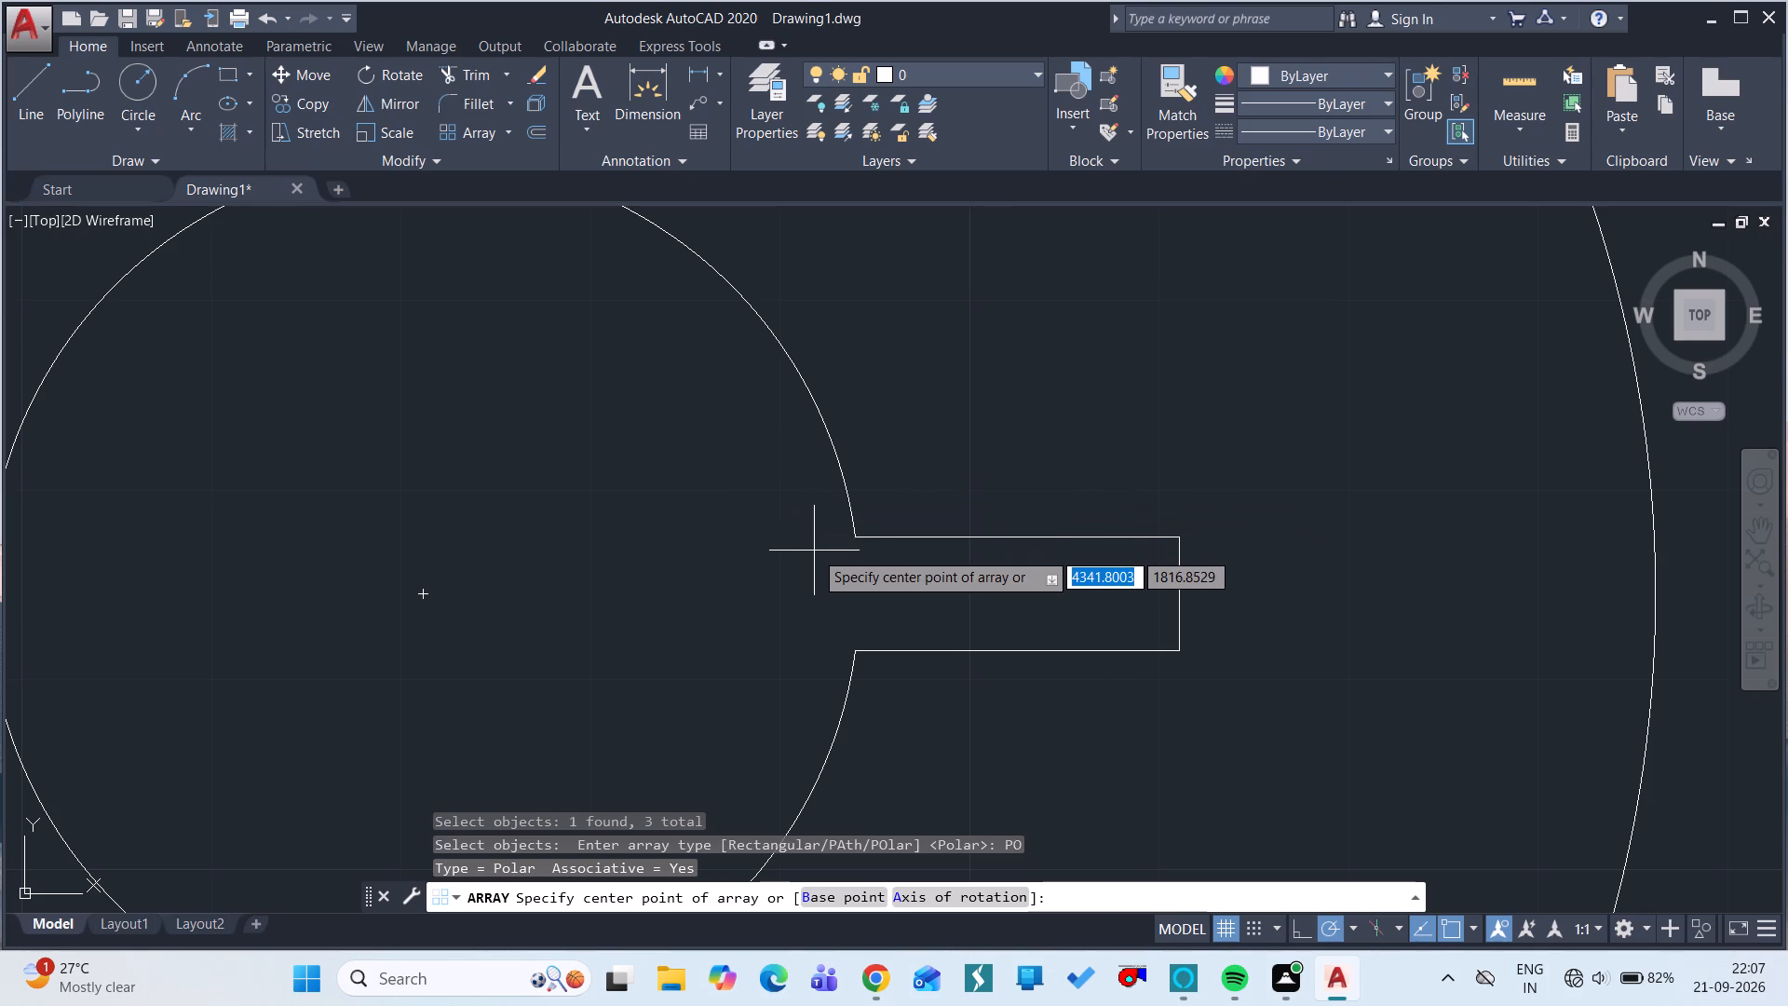
left_click(422, 592)
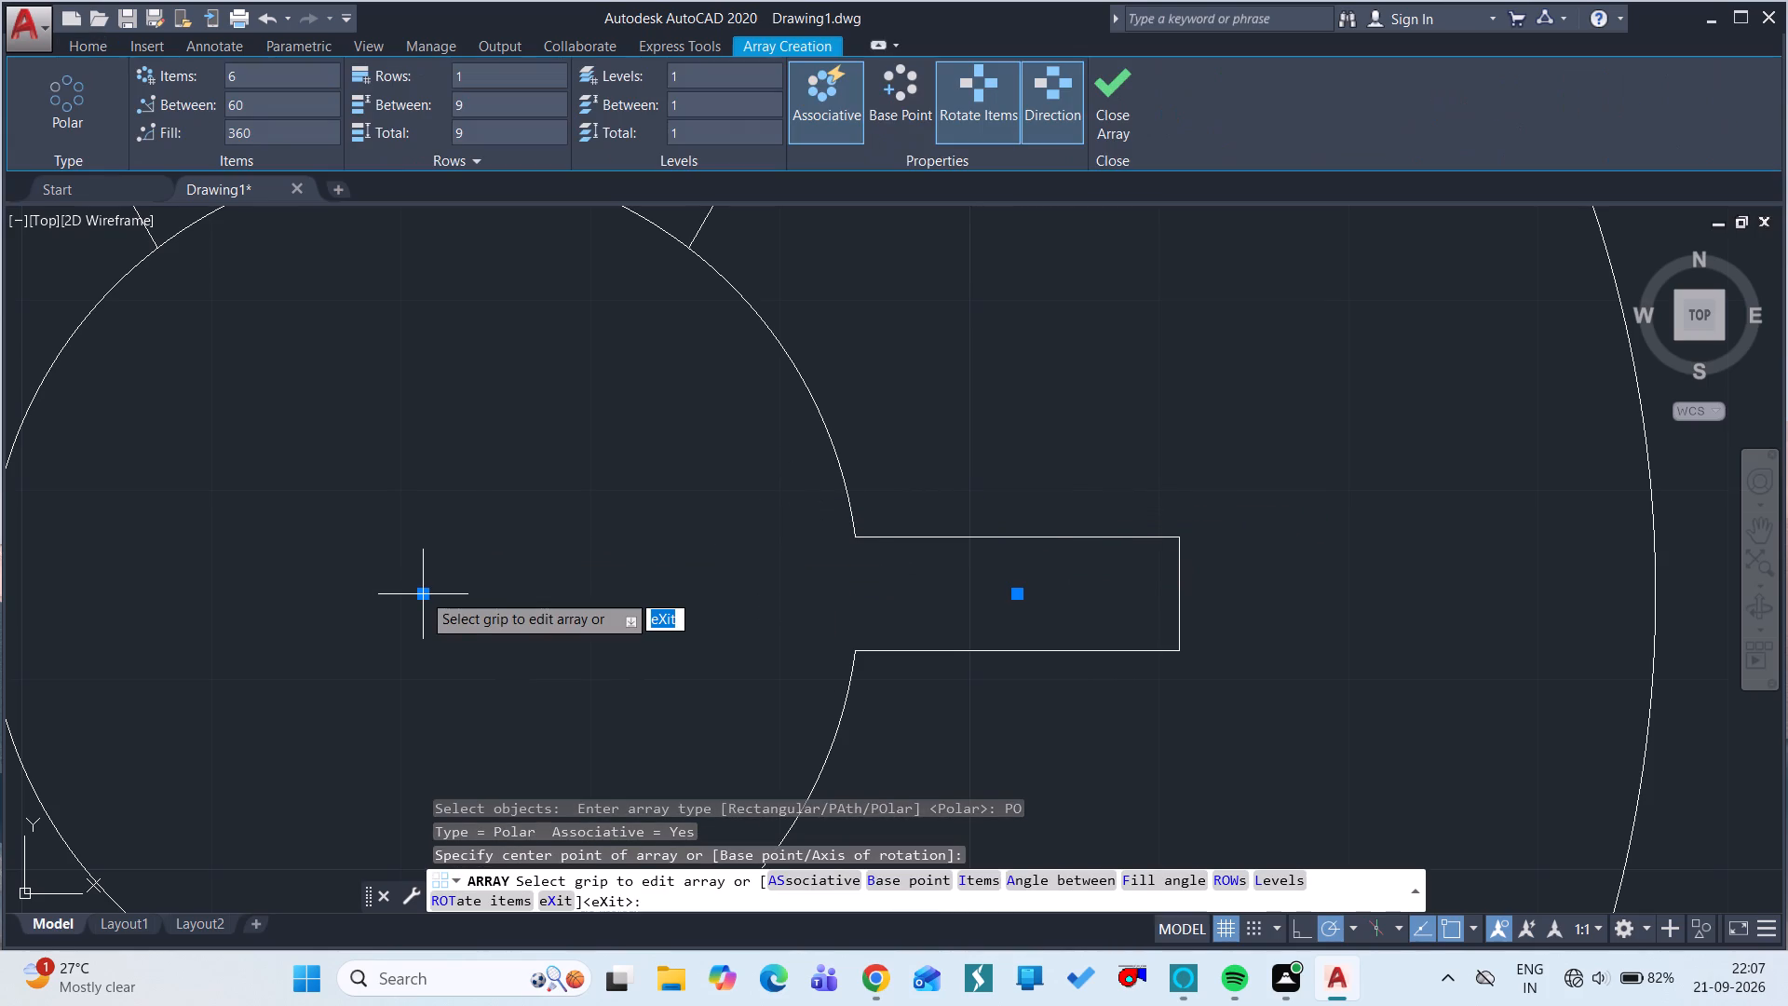
Set the polar array's item count to 7 over the 360-degree fill and finish the array.
scroll(422, 592, "down", 3, "ctrl")
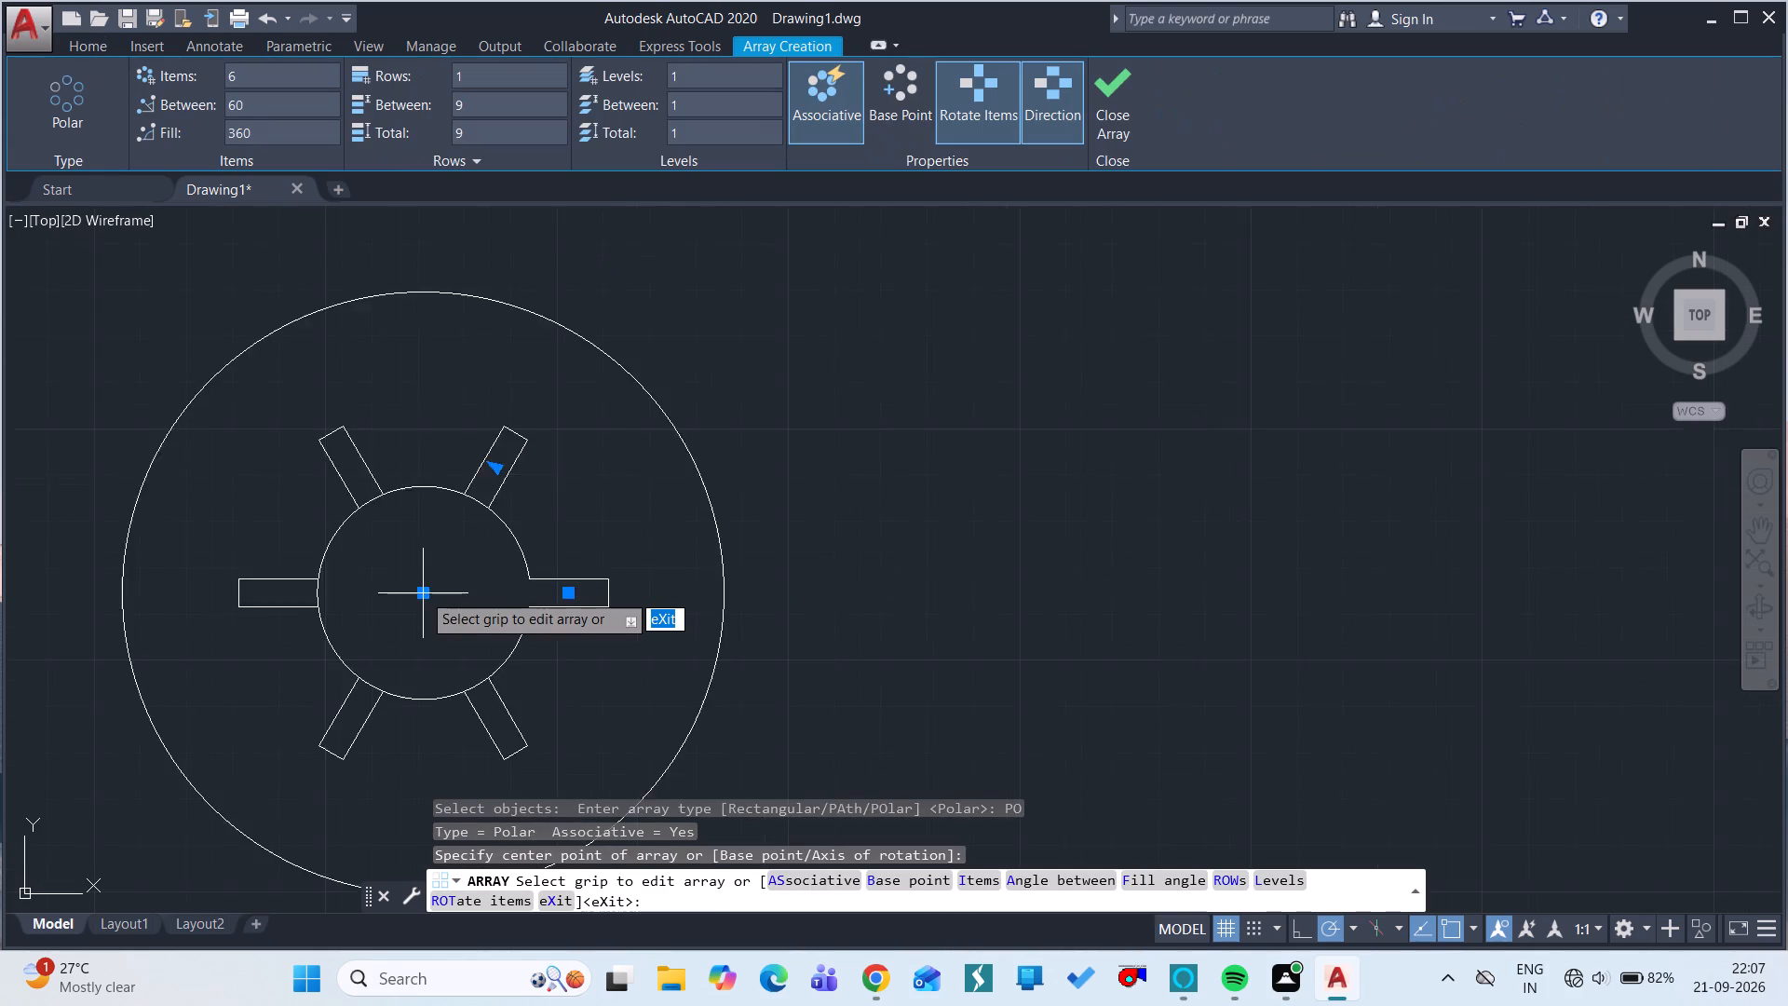
scroll(422, 592, "down", 1, "ctrl")
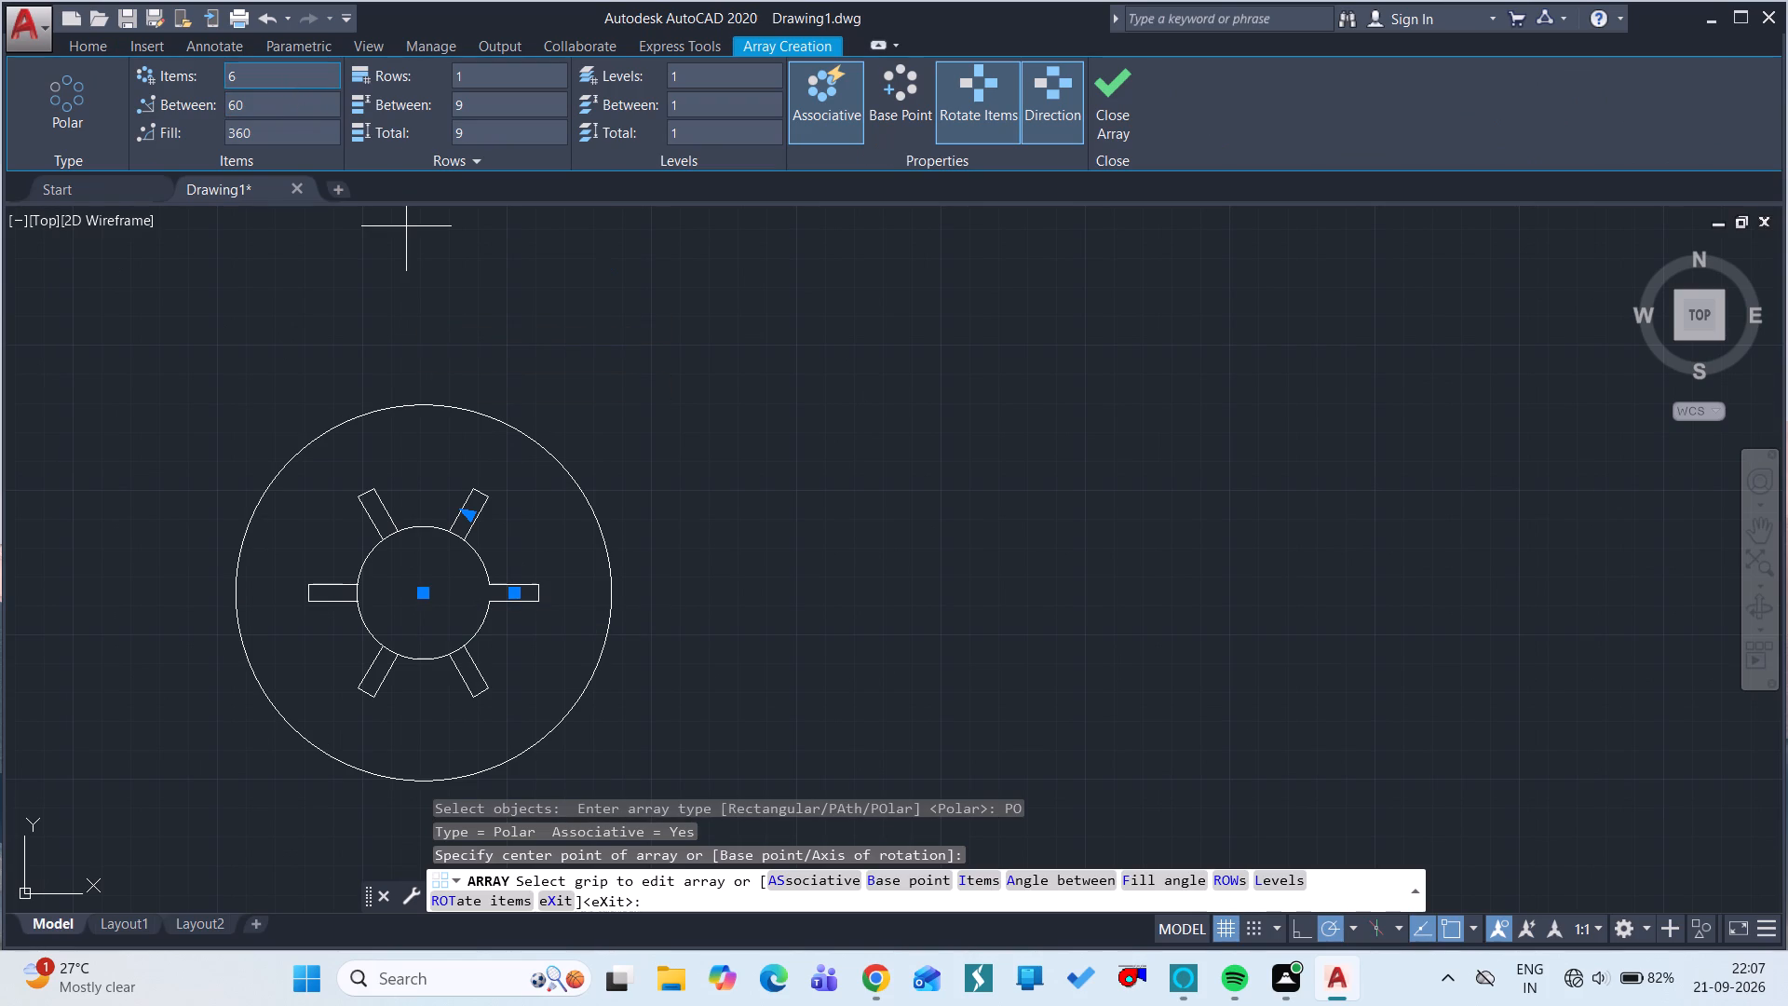
left_click(287, 80)
key("7")
key("Return")
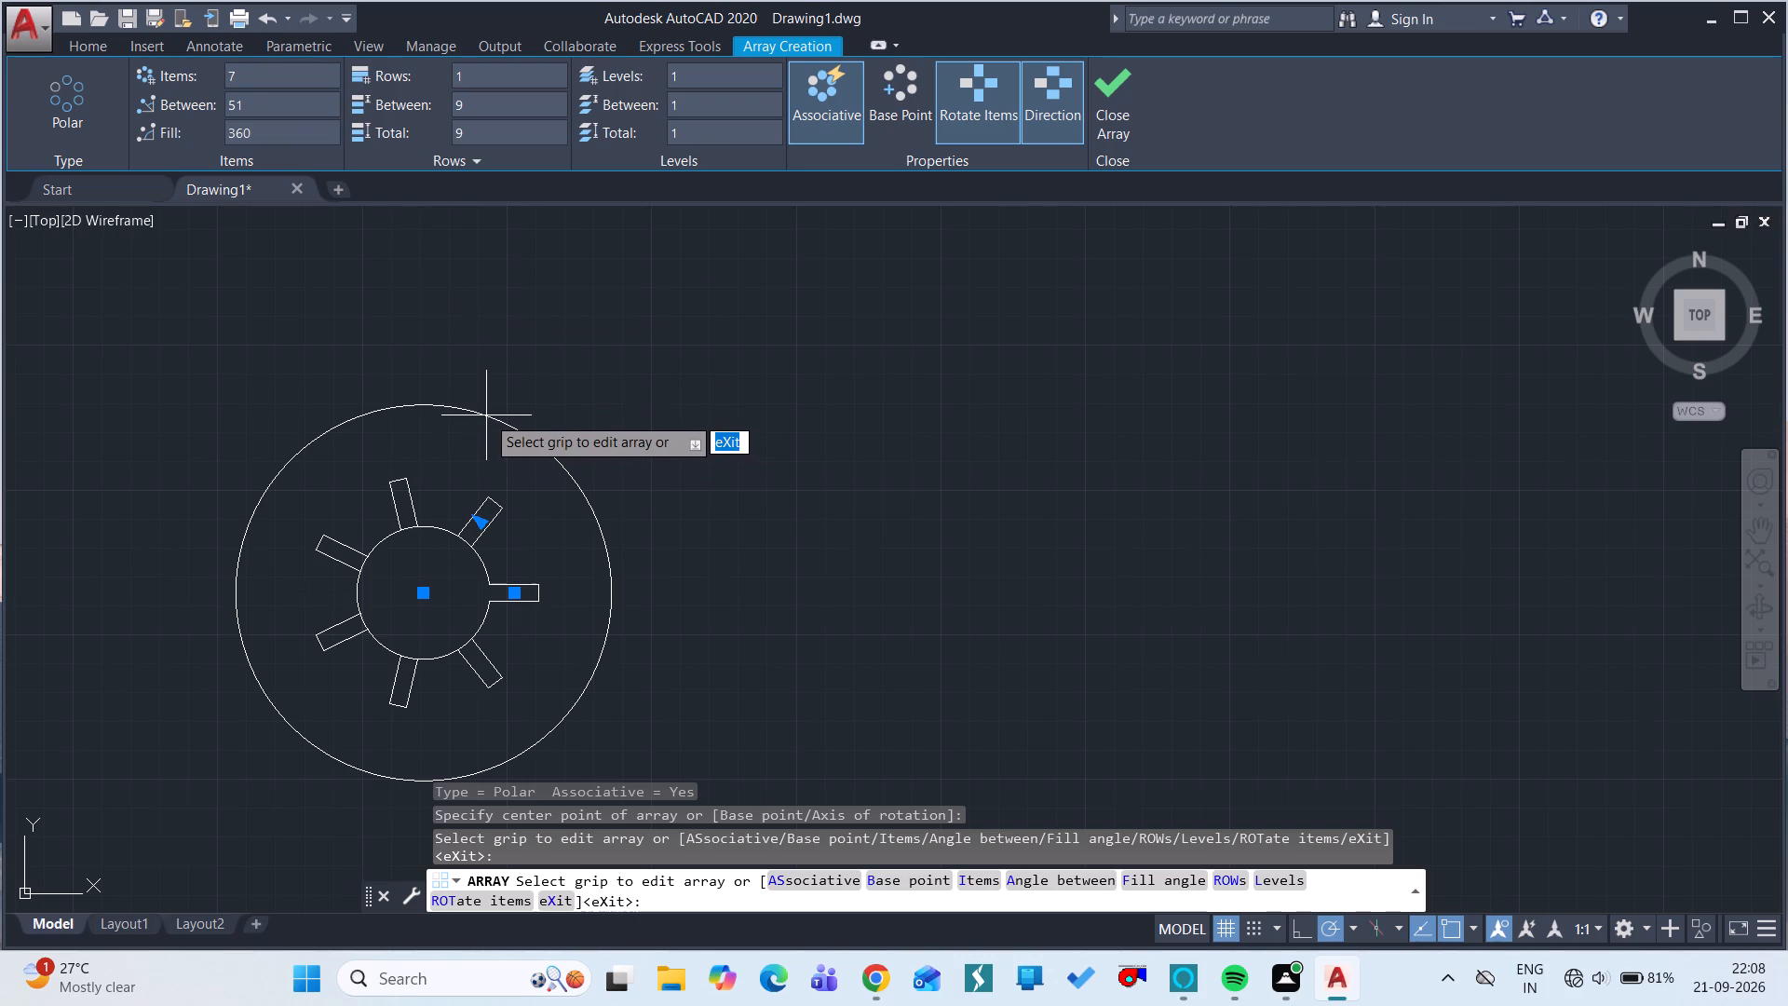
left_click(486, 415)
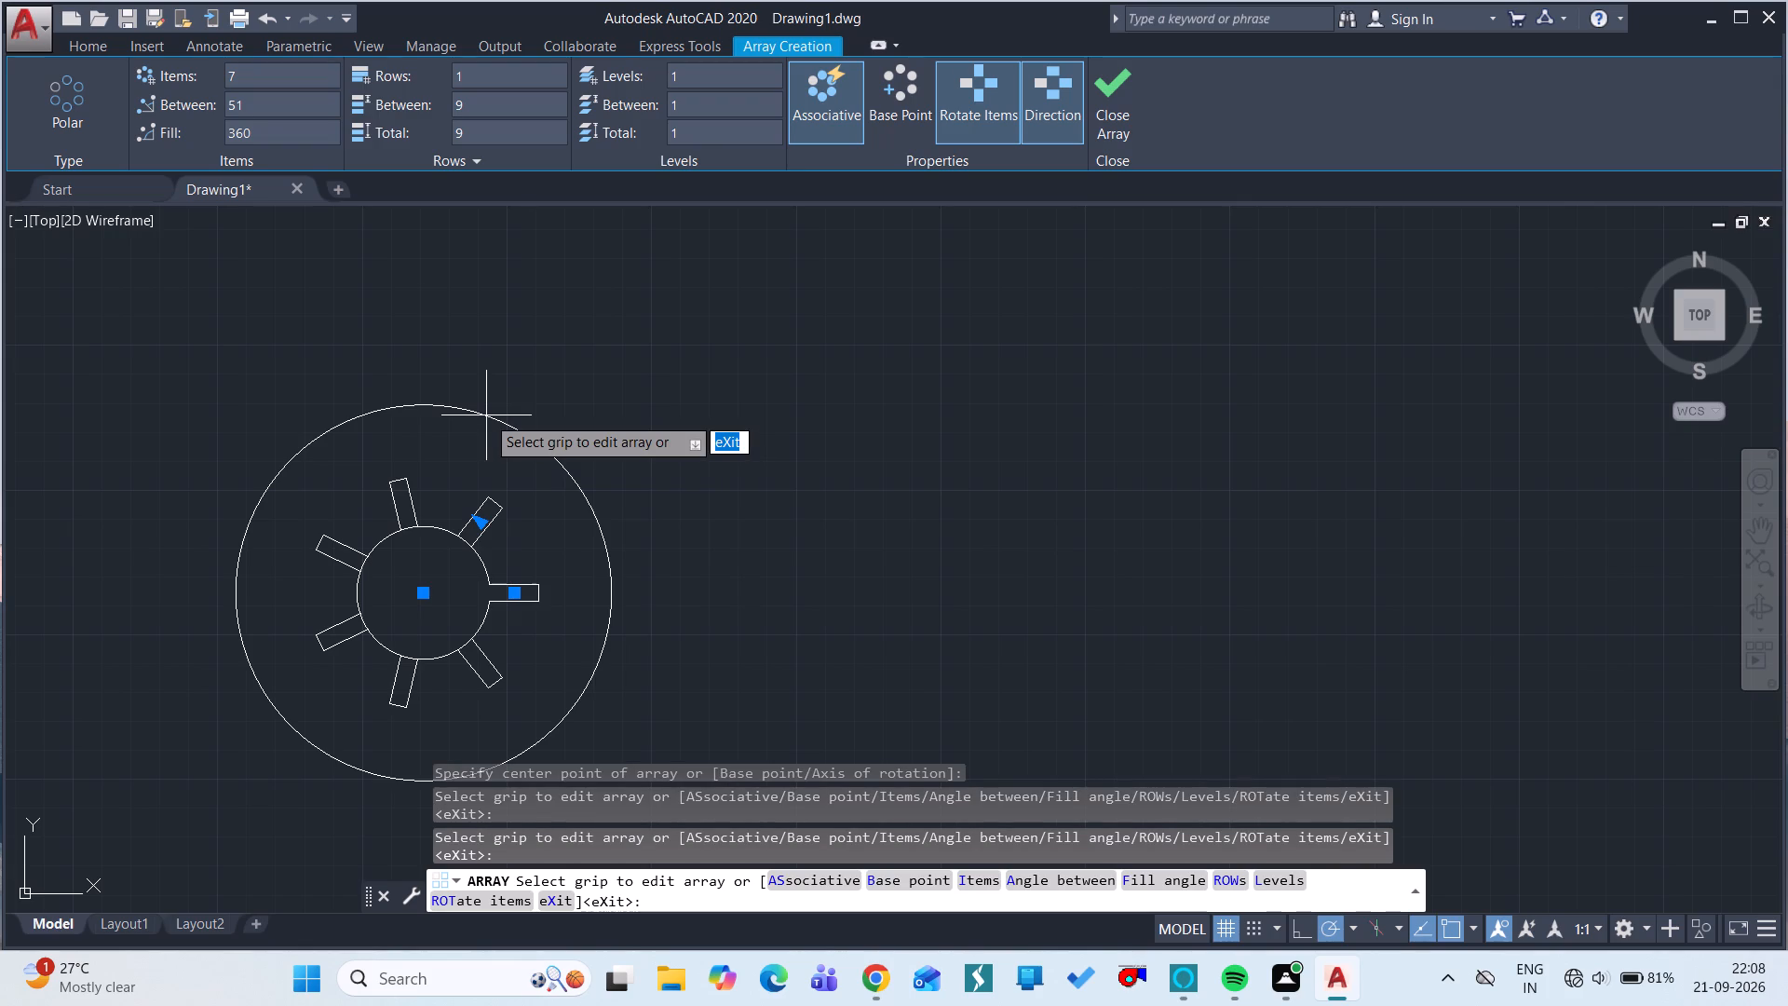
key("Escape")
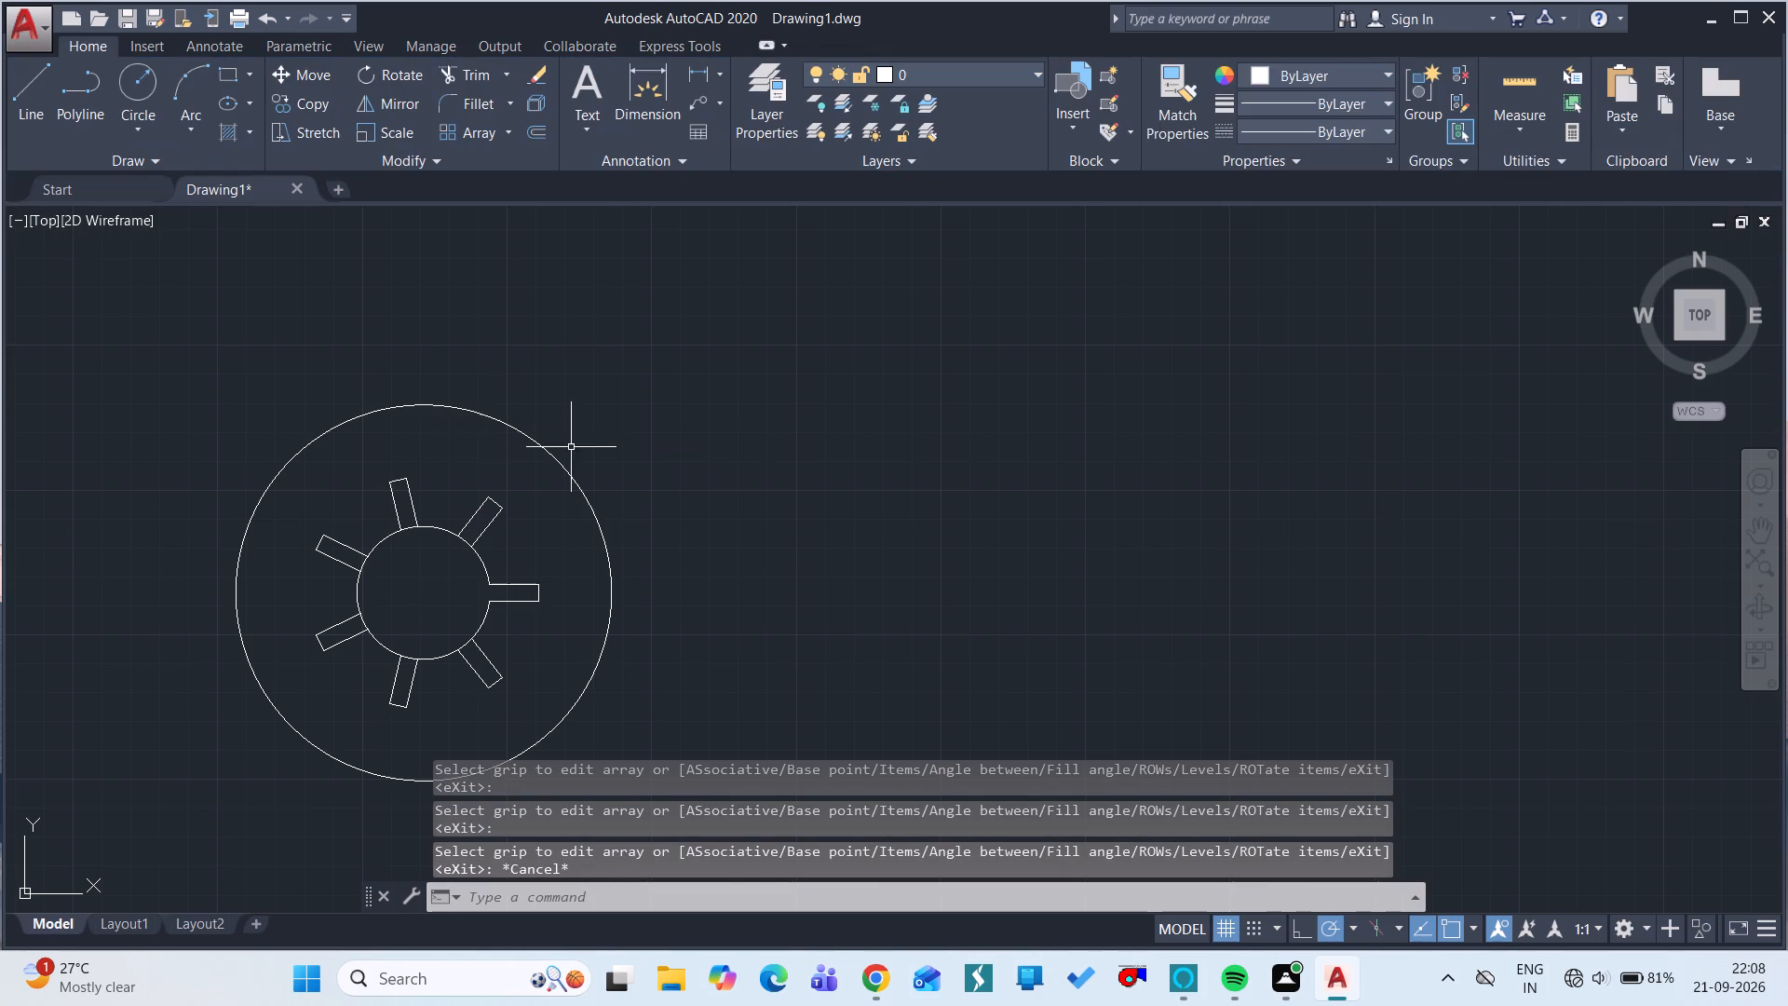
Trim the bore circle's arcs between the side lines of the remaining six slots so each slot opens into the bore.
type("tr")
key("space")
key("space")
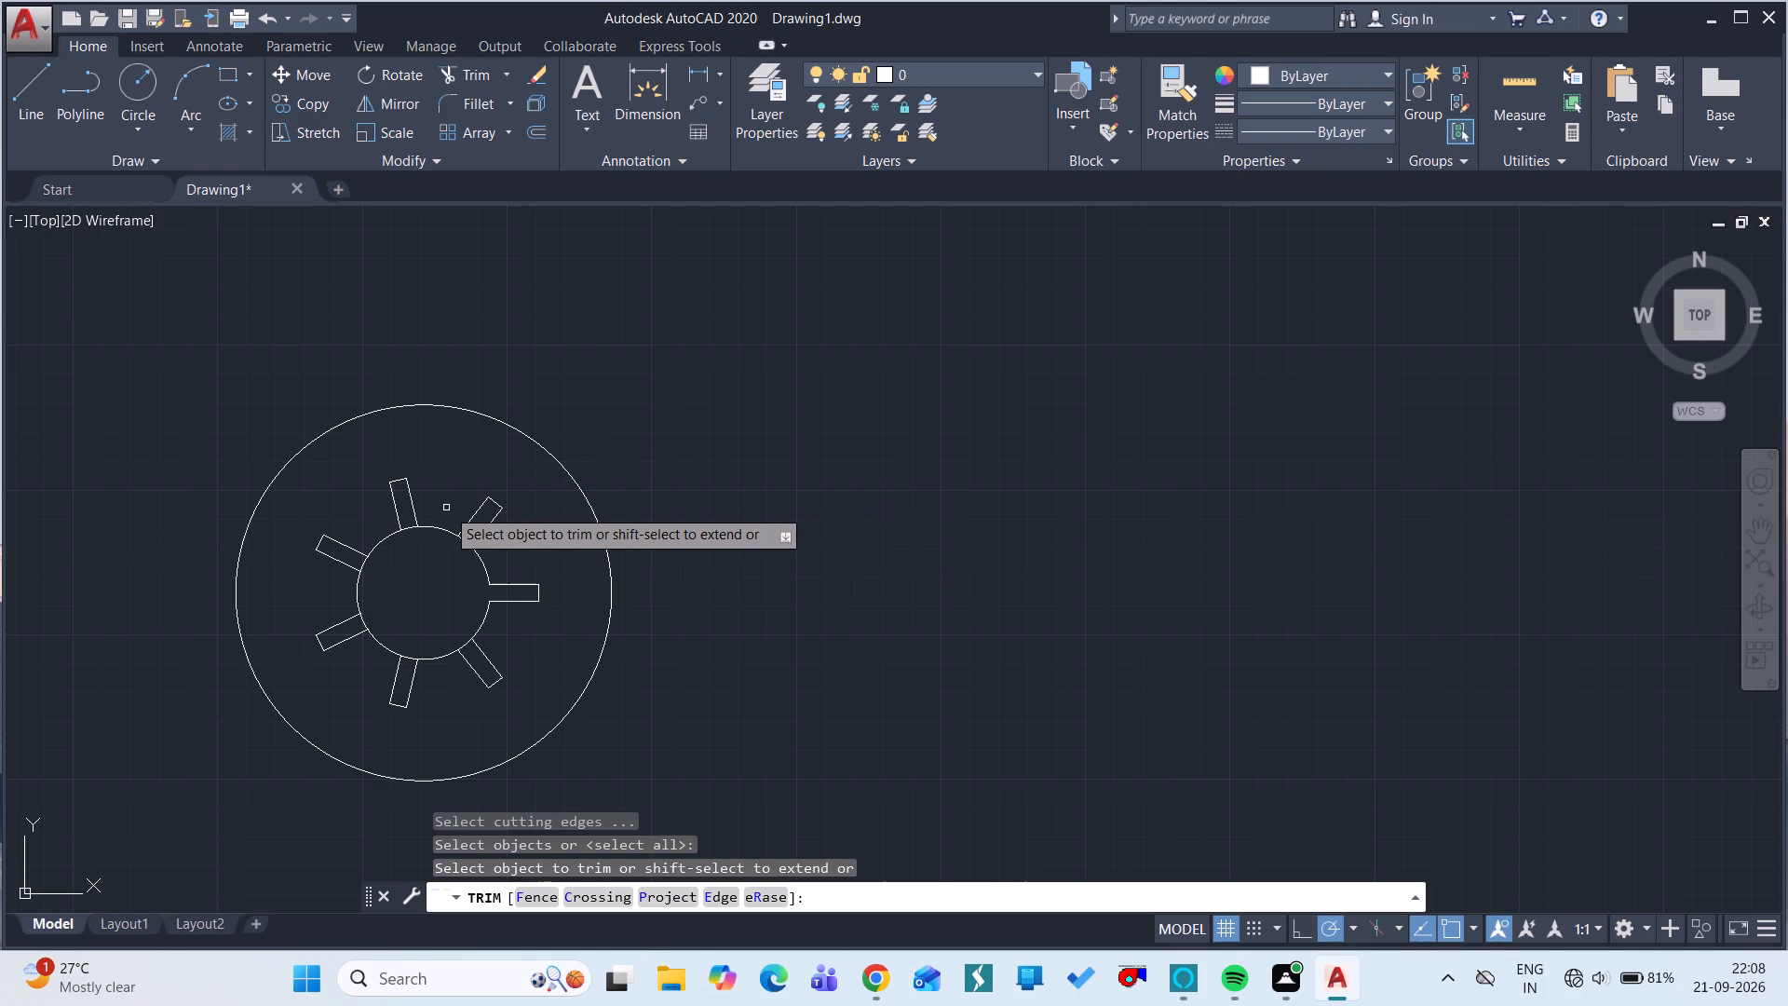
scroll(402, 560, "up", 3, "ctrl")
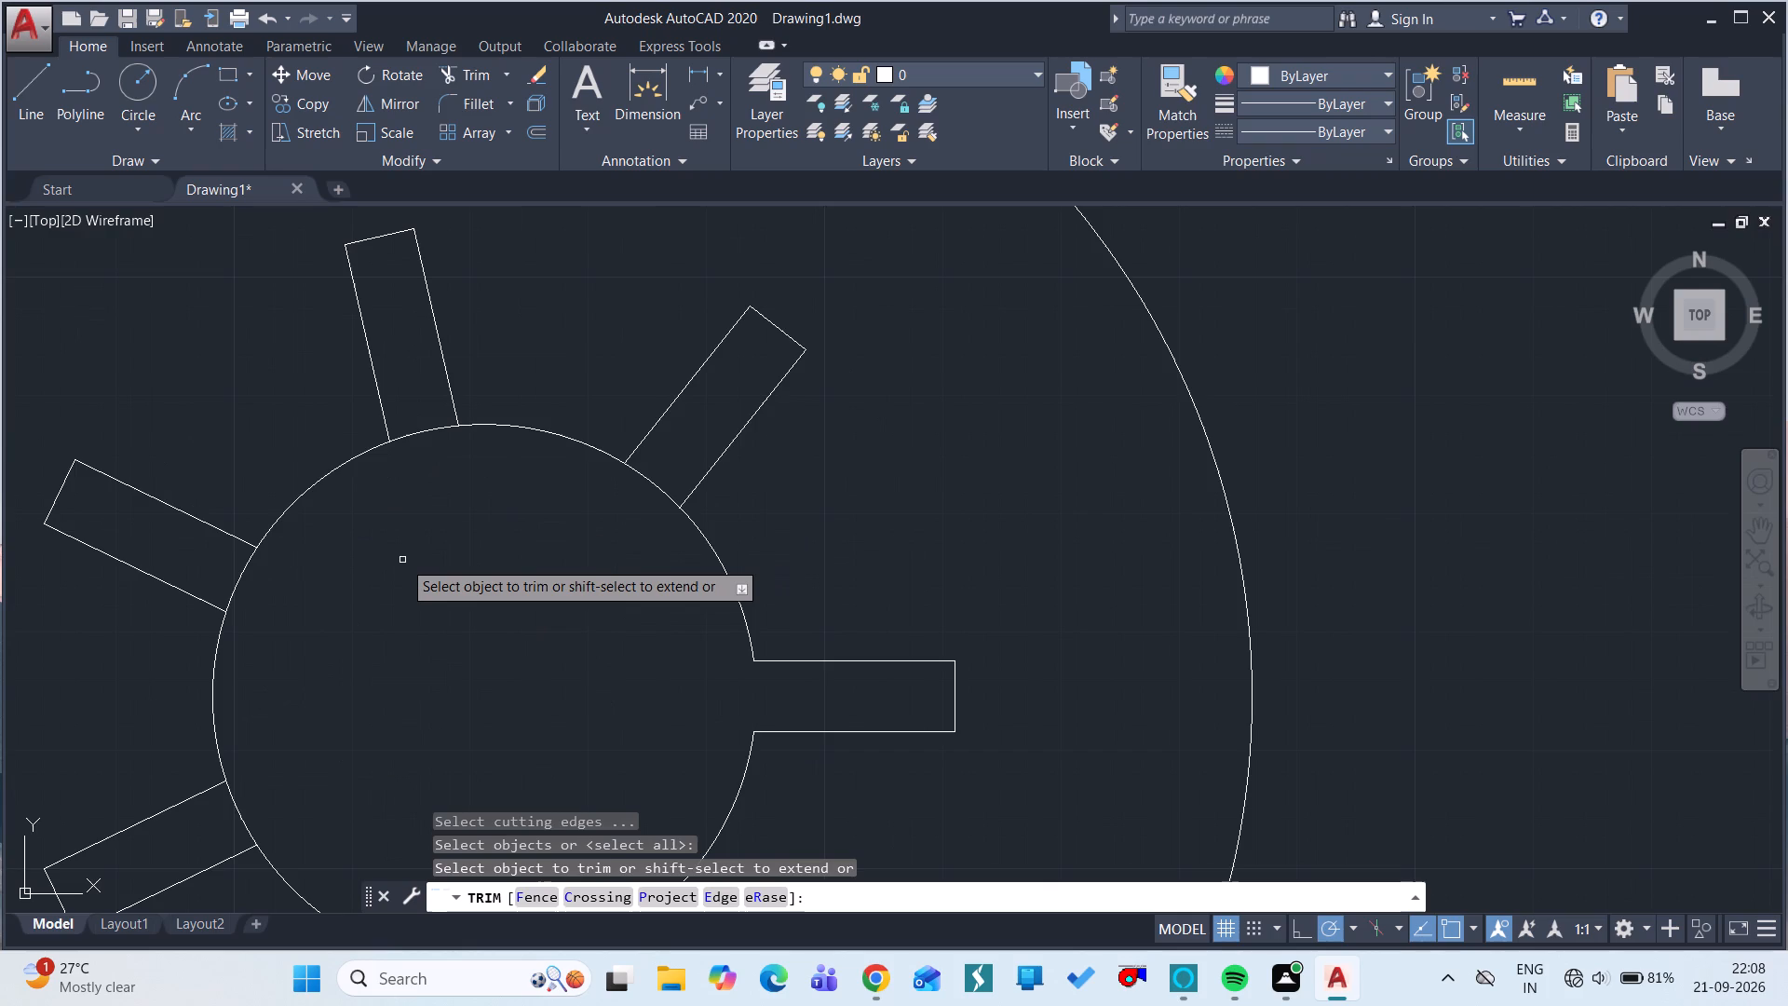
scroll(402, 560, "down", 3, "ctrl")
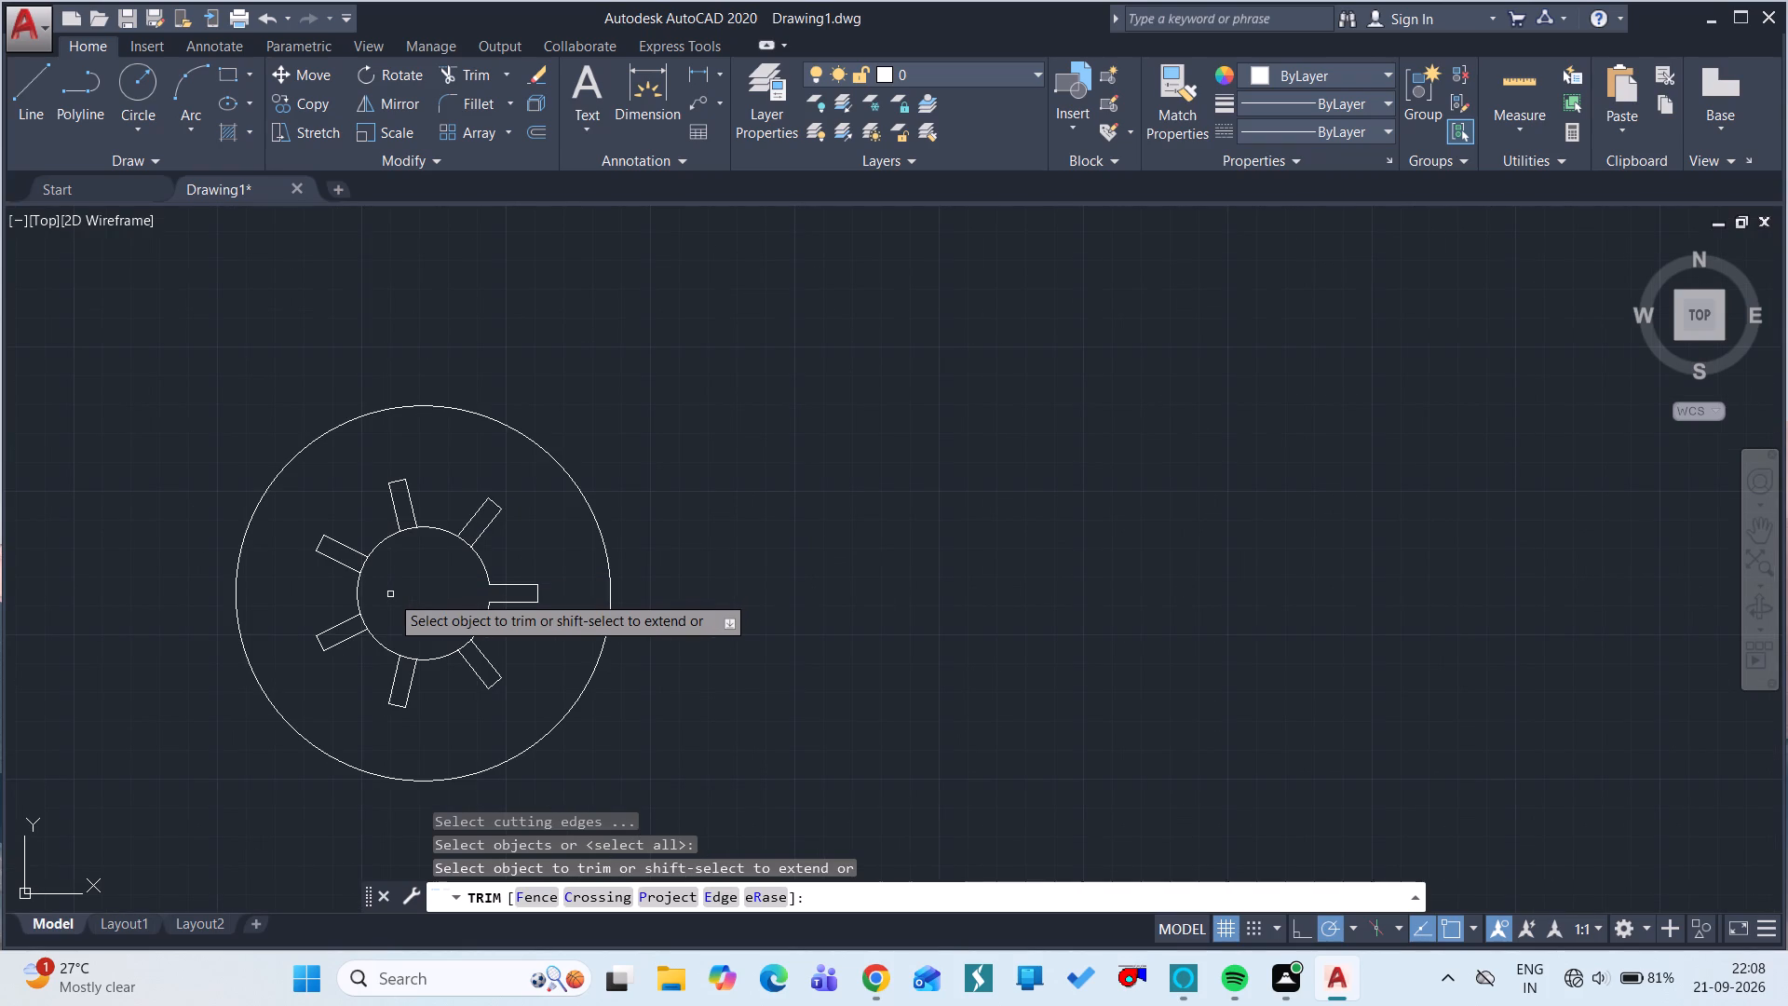
scroll(390, 594, "up", 1, "ctrl")
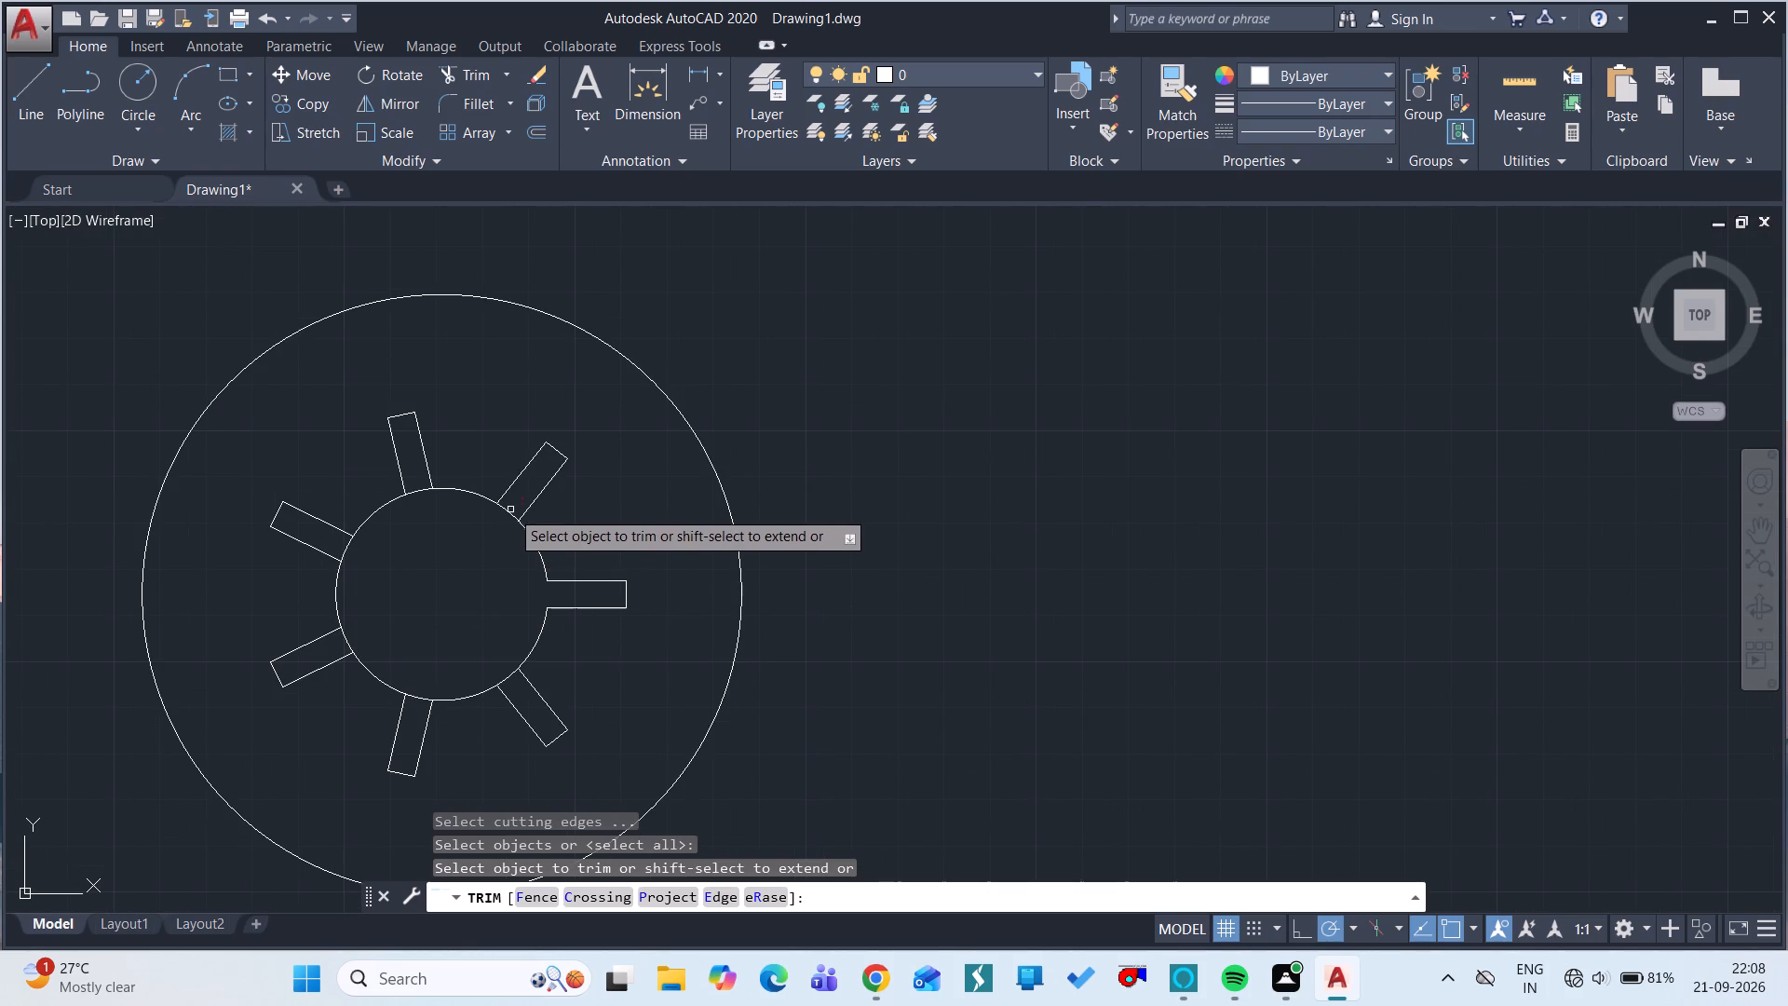
left_click(508, 512)
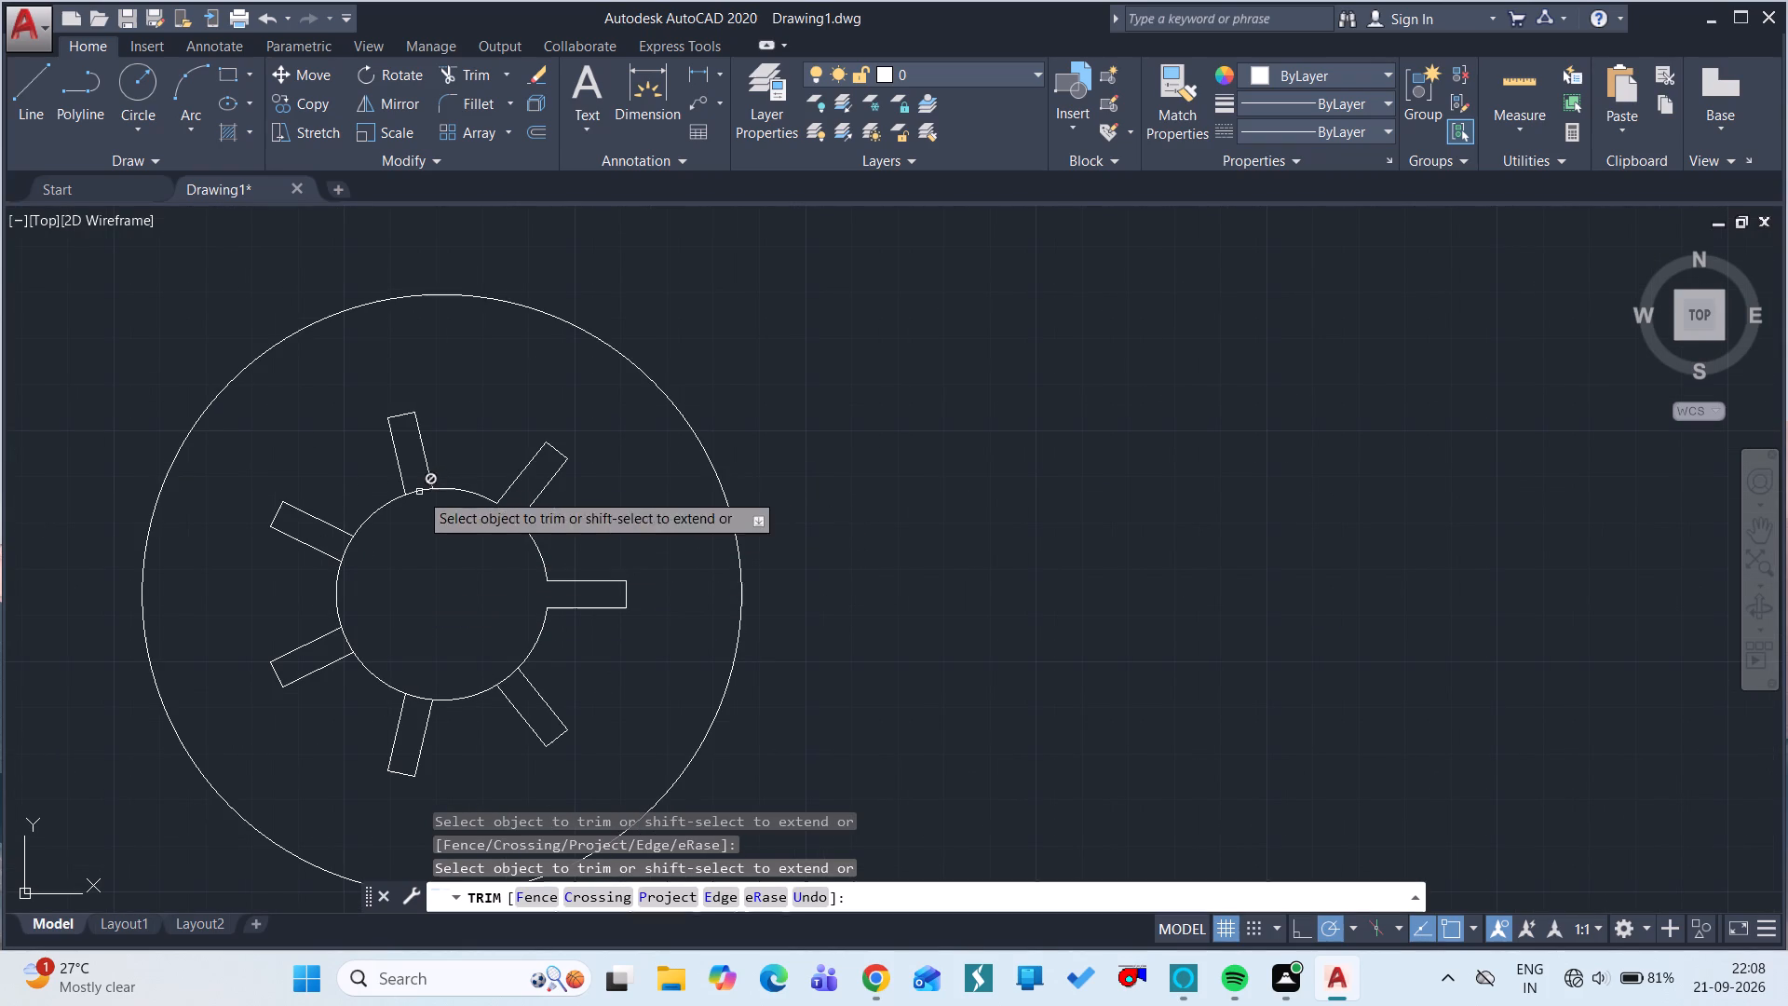
left_click(414, 493)
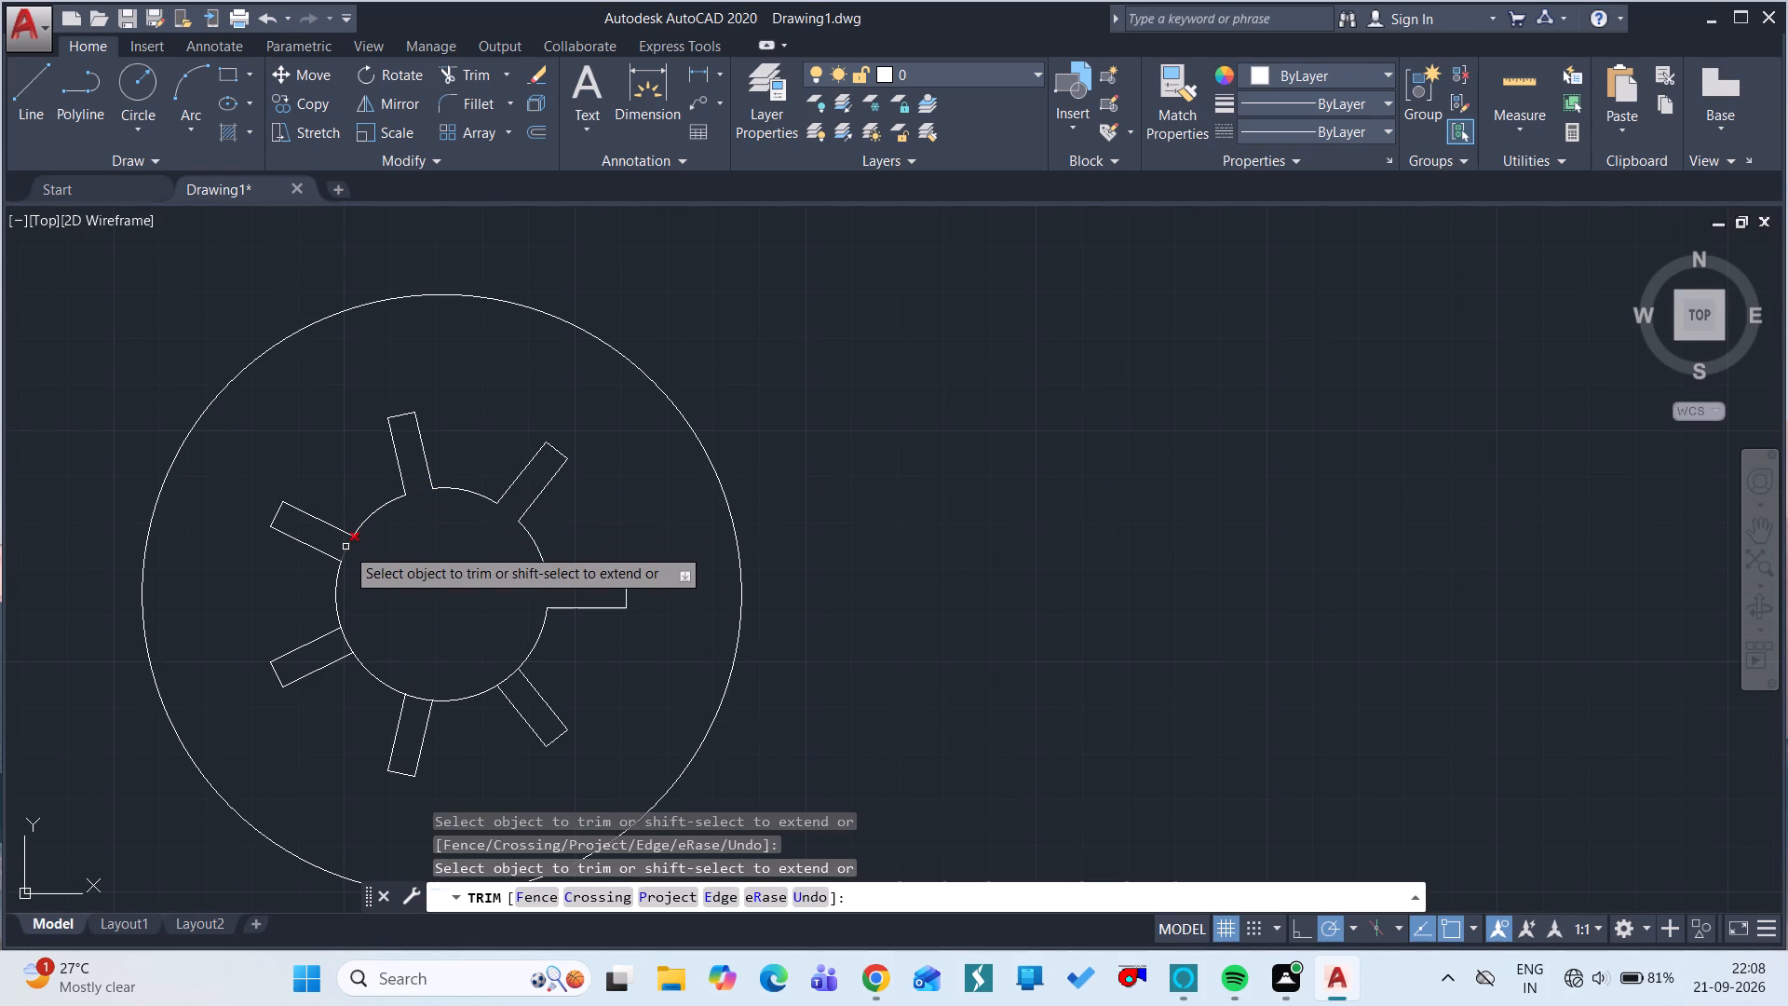
left_click_drag(345, 547, 347, 638)
left_click(348, 638)
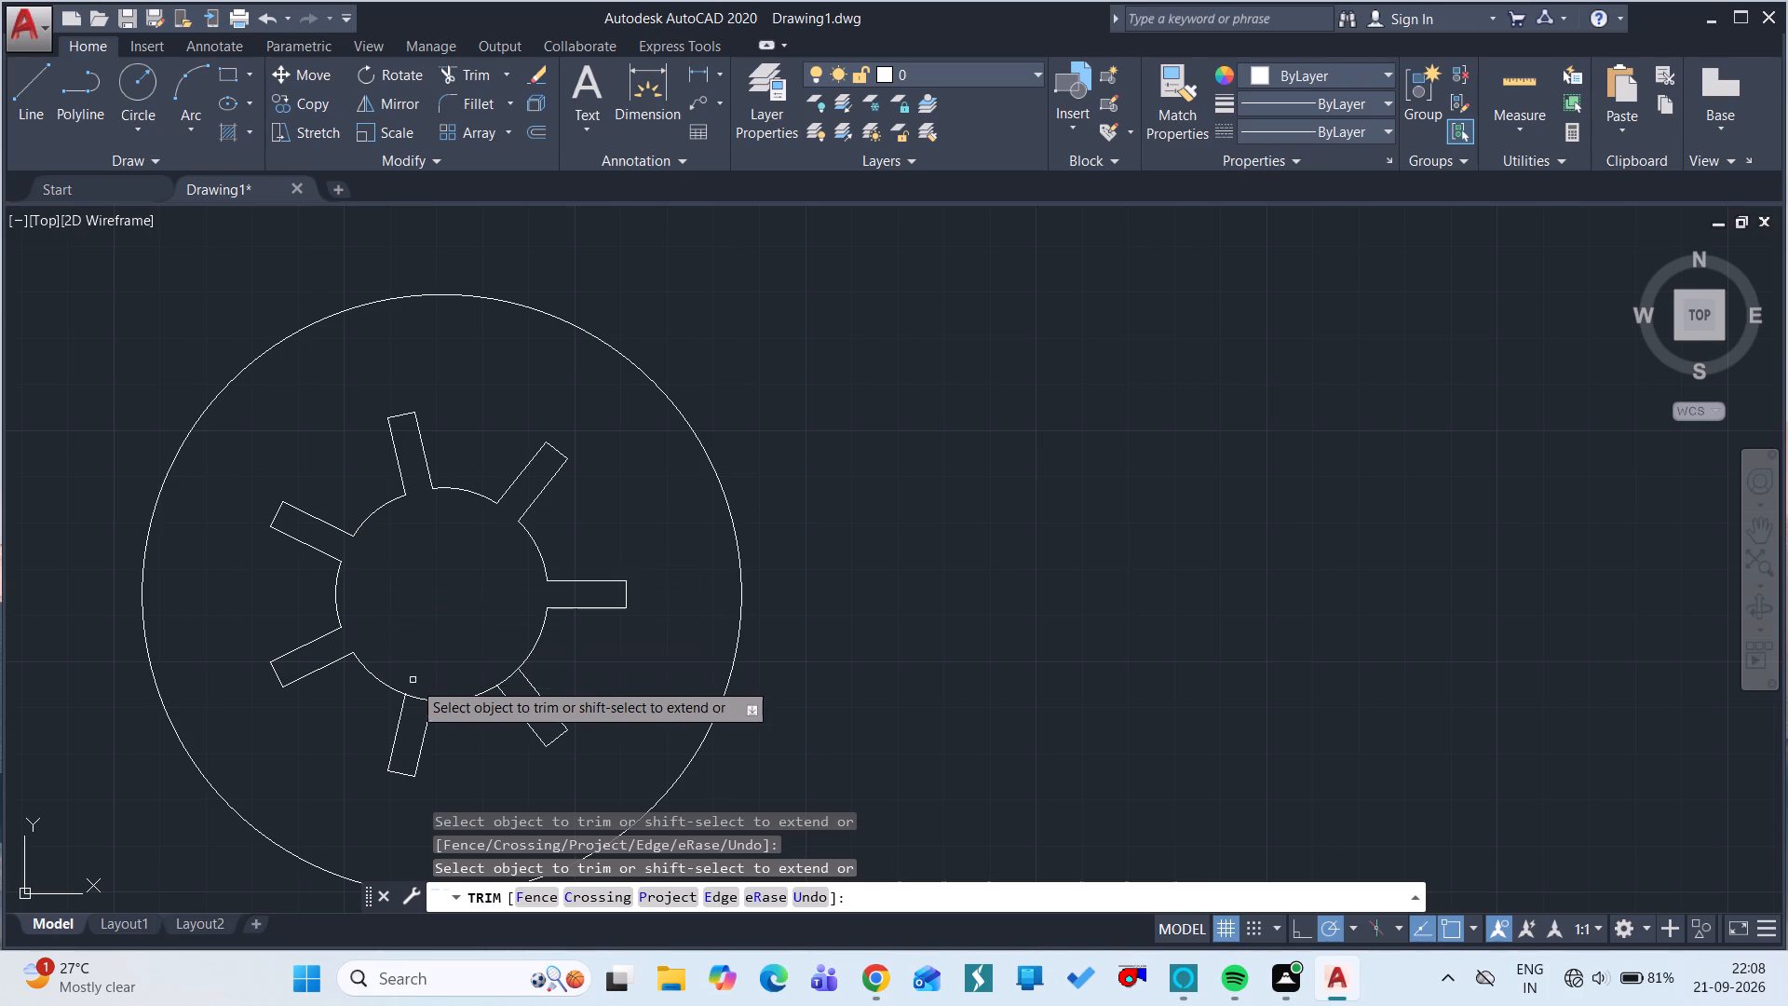
left_click_drag(420, 699, 511, 675)
left_click_drag(511, 675, 555, 594)
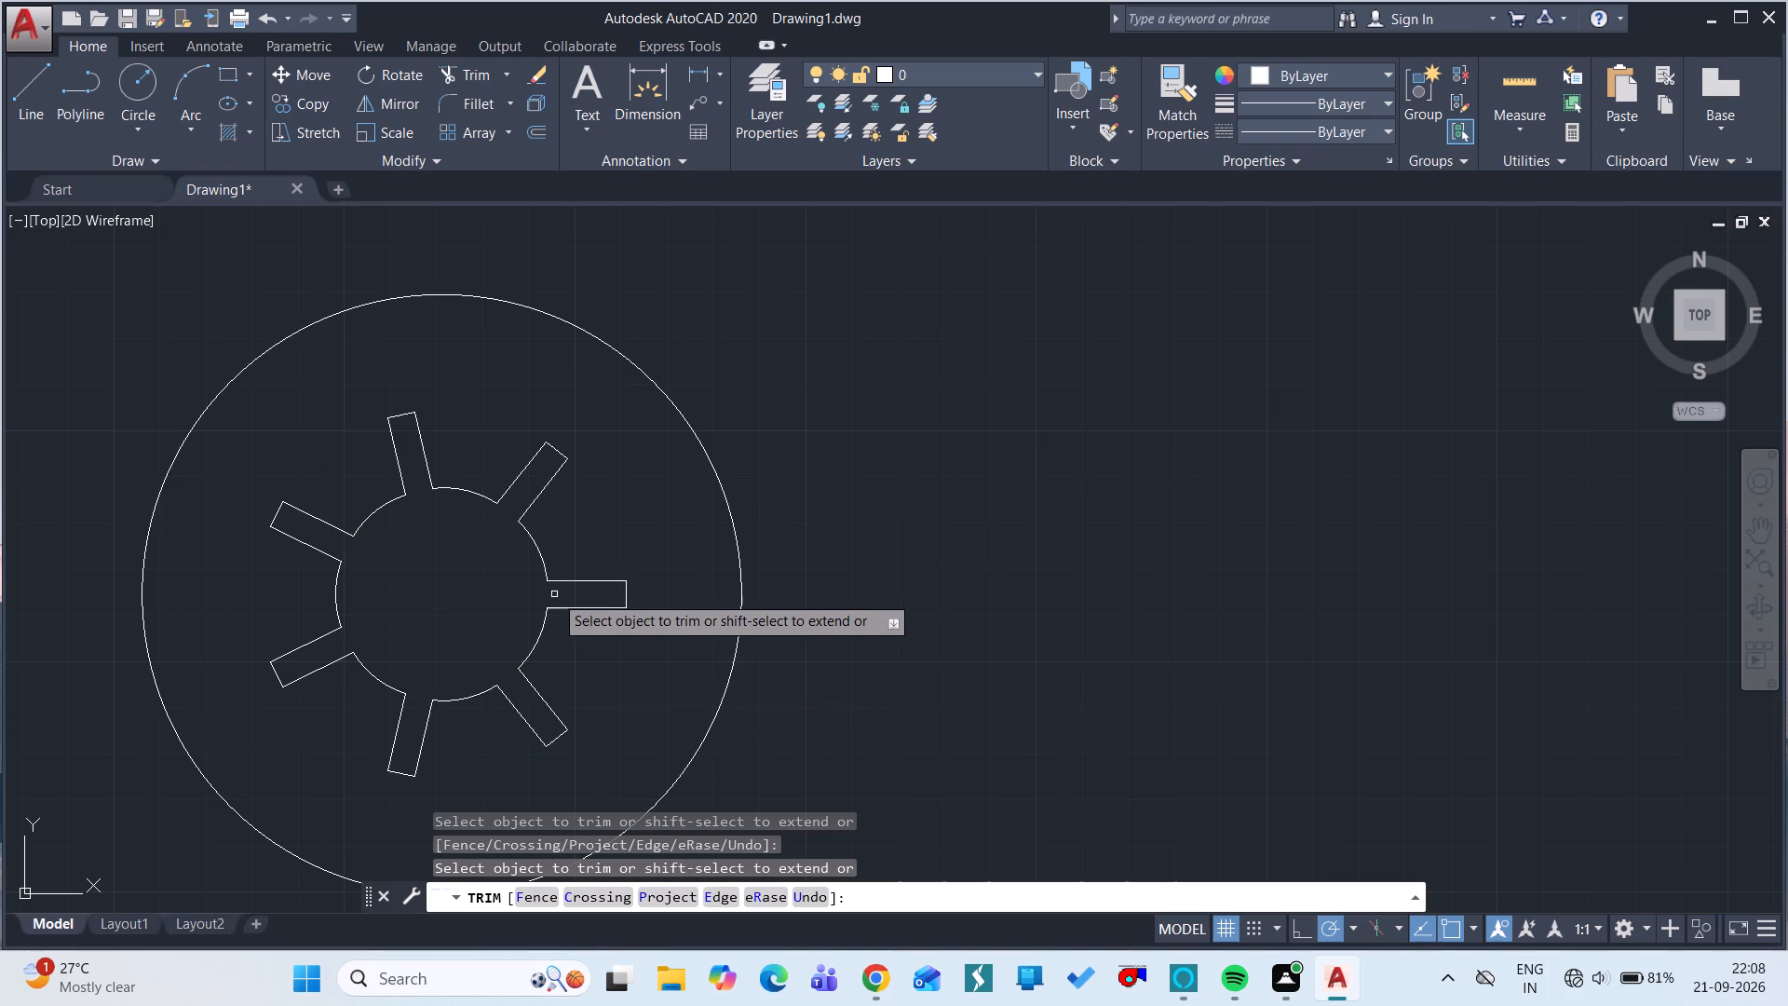
left_click_drag(555, 594, 605, 692)
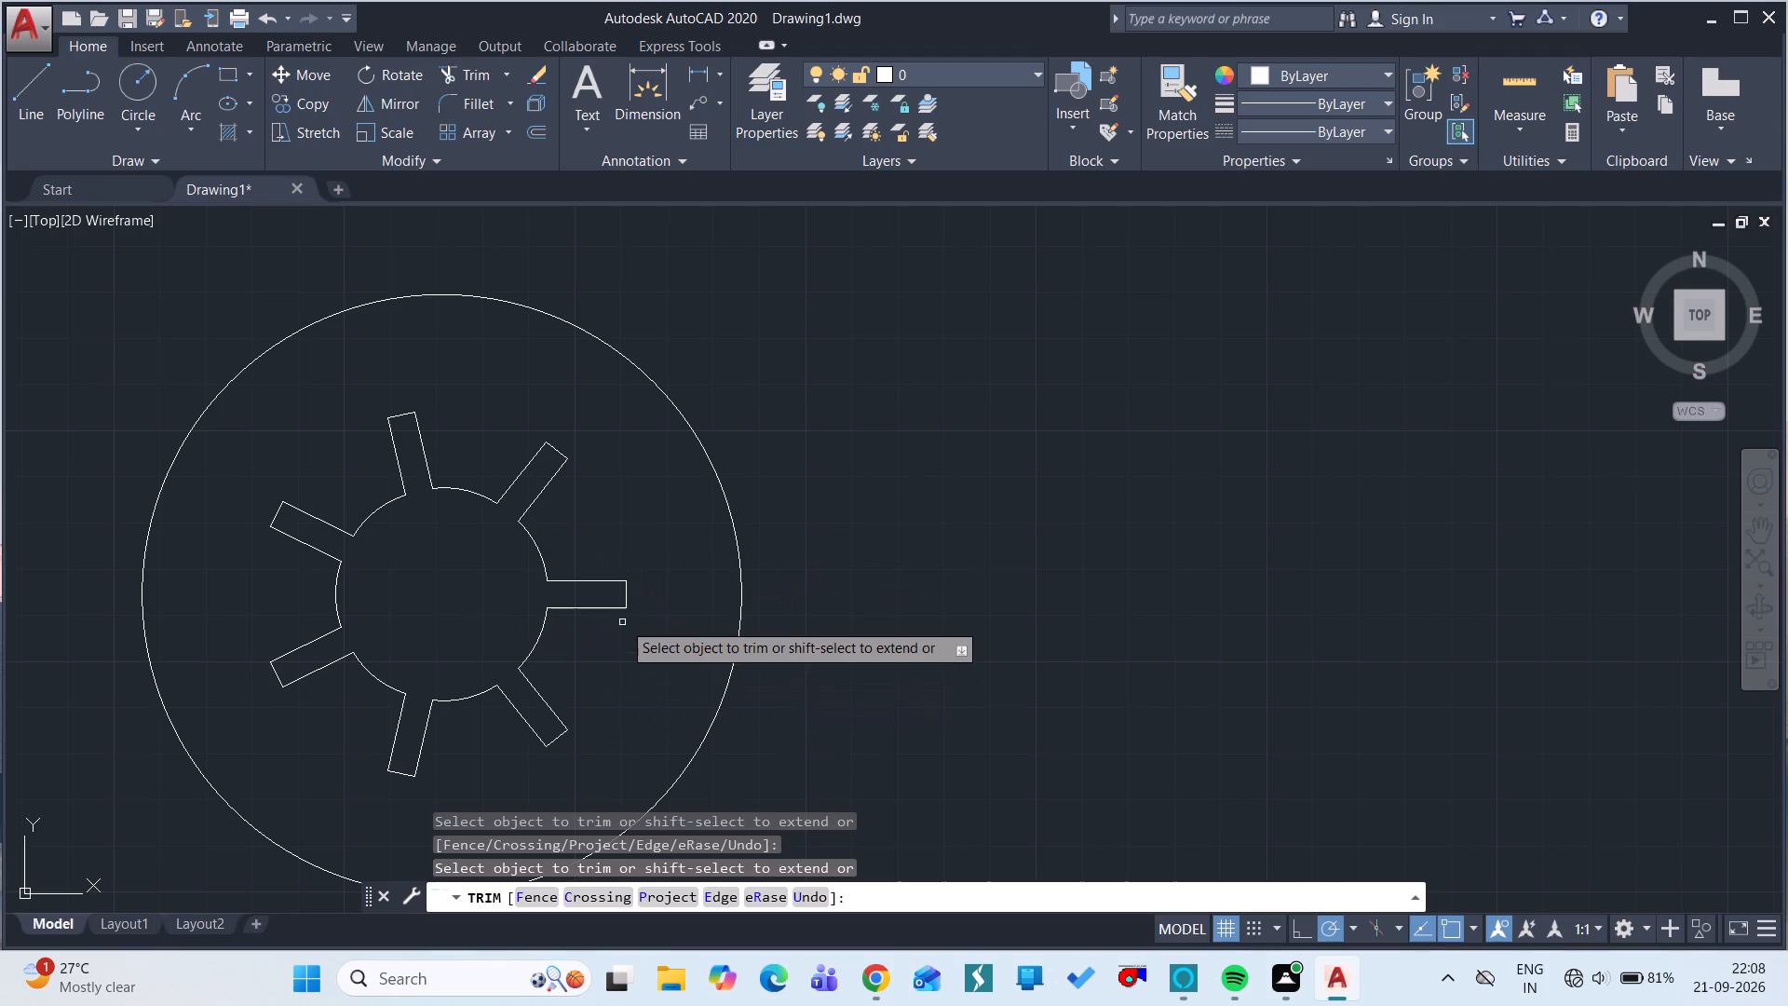
scroll(622, 621, "down", 1, "ctrl")
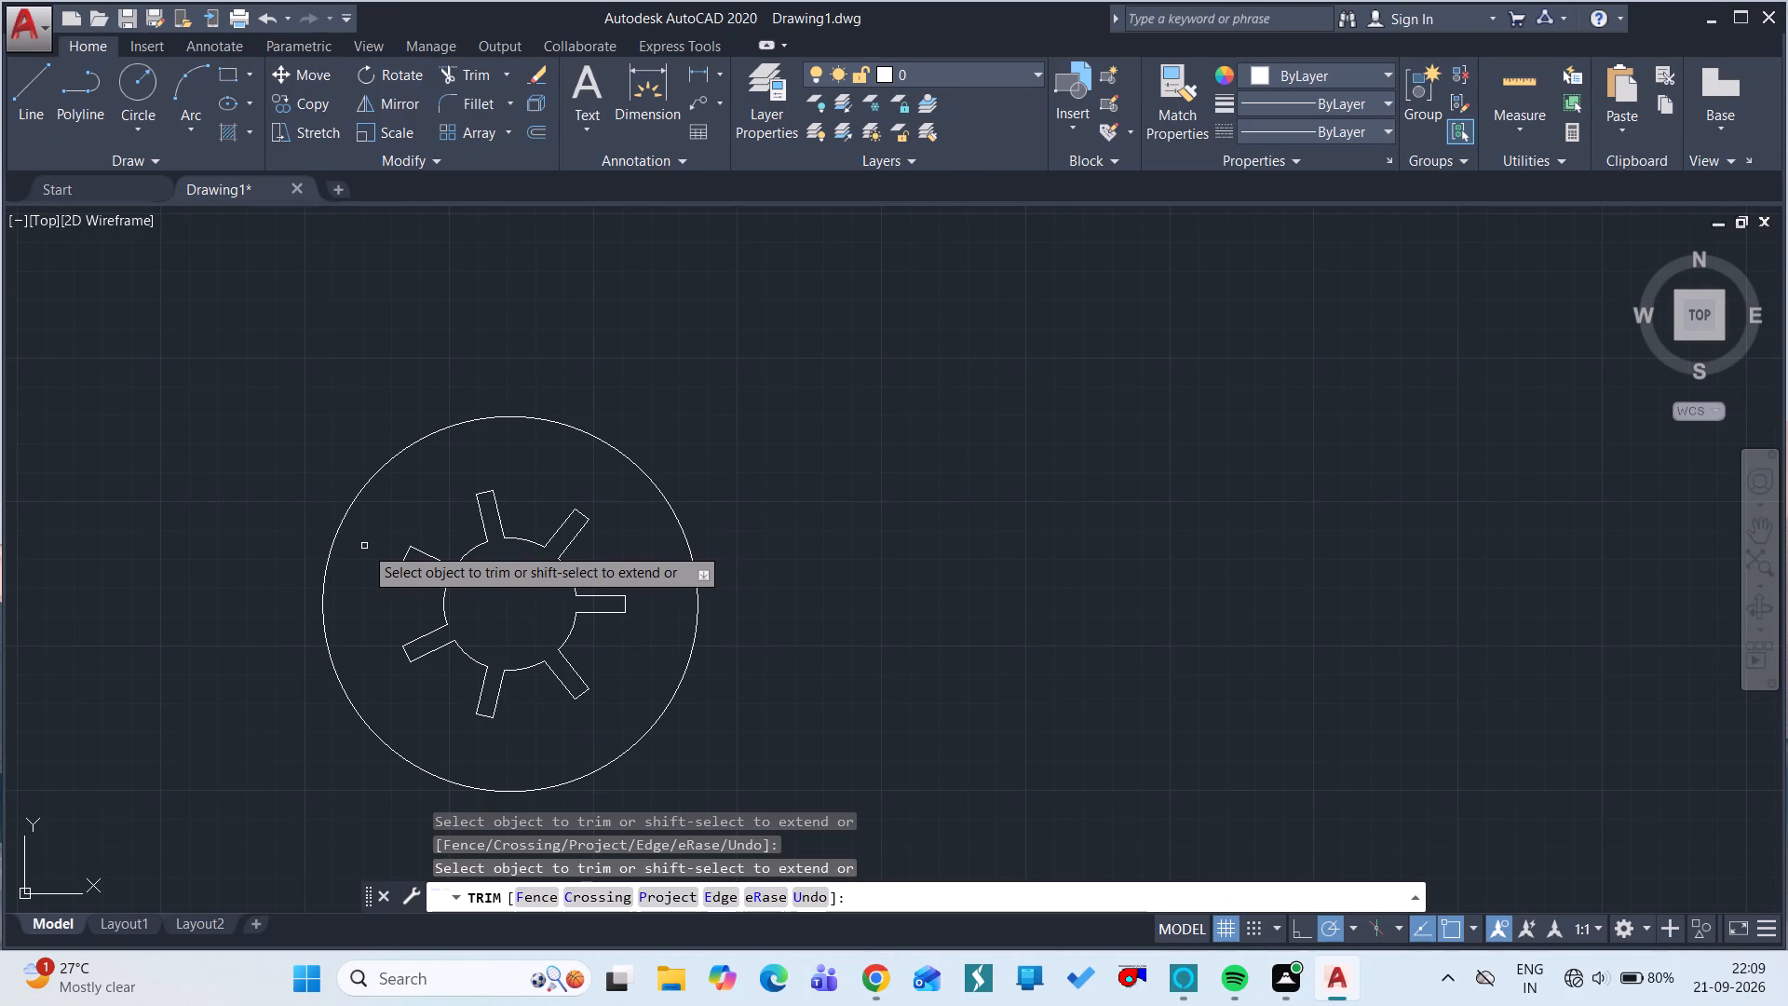
key("Escape")
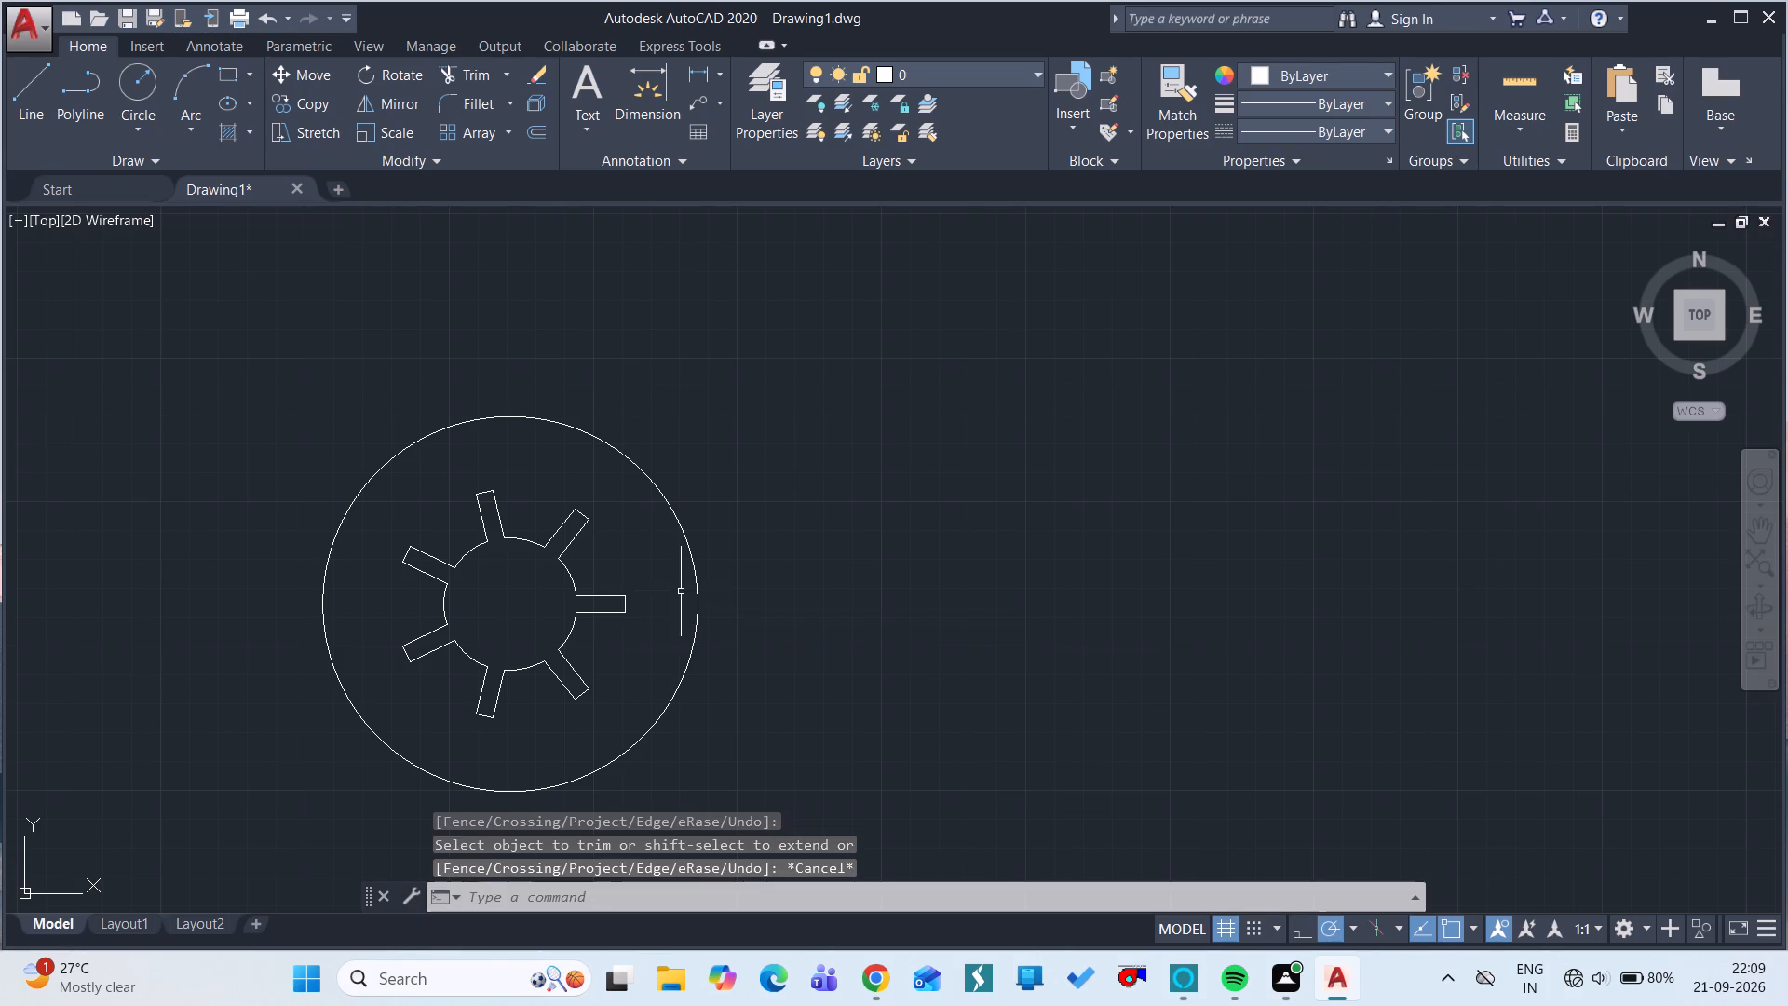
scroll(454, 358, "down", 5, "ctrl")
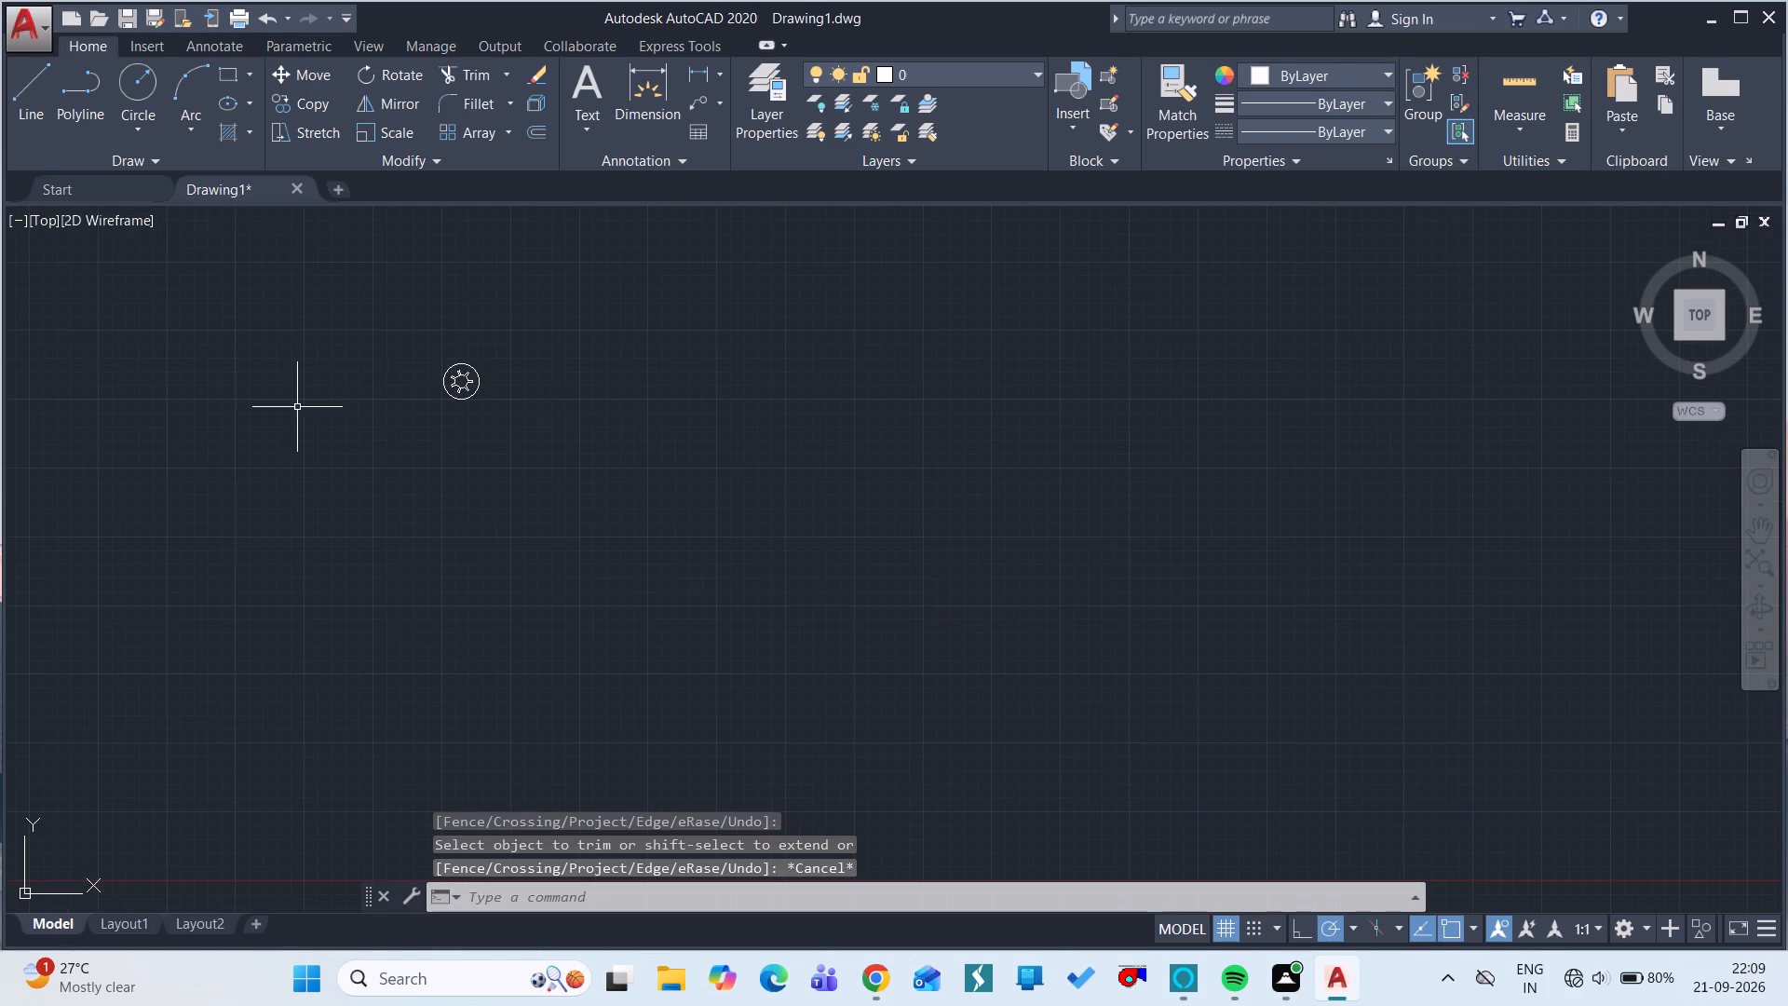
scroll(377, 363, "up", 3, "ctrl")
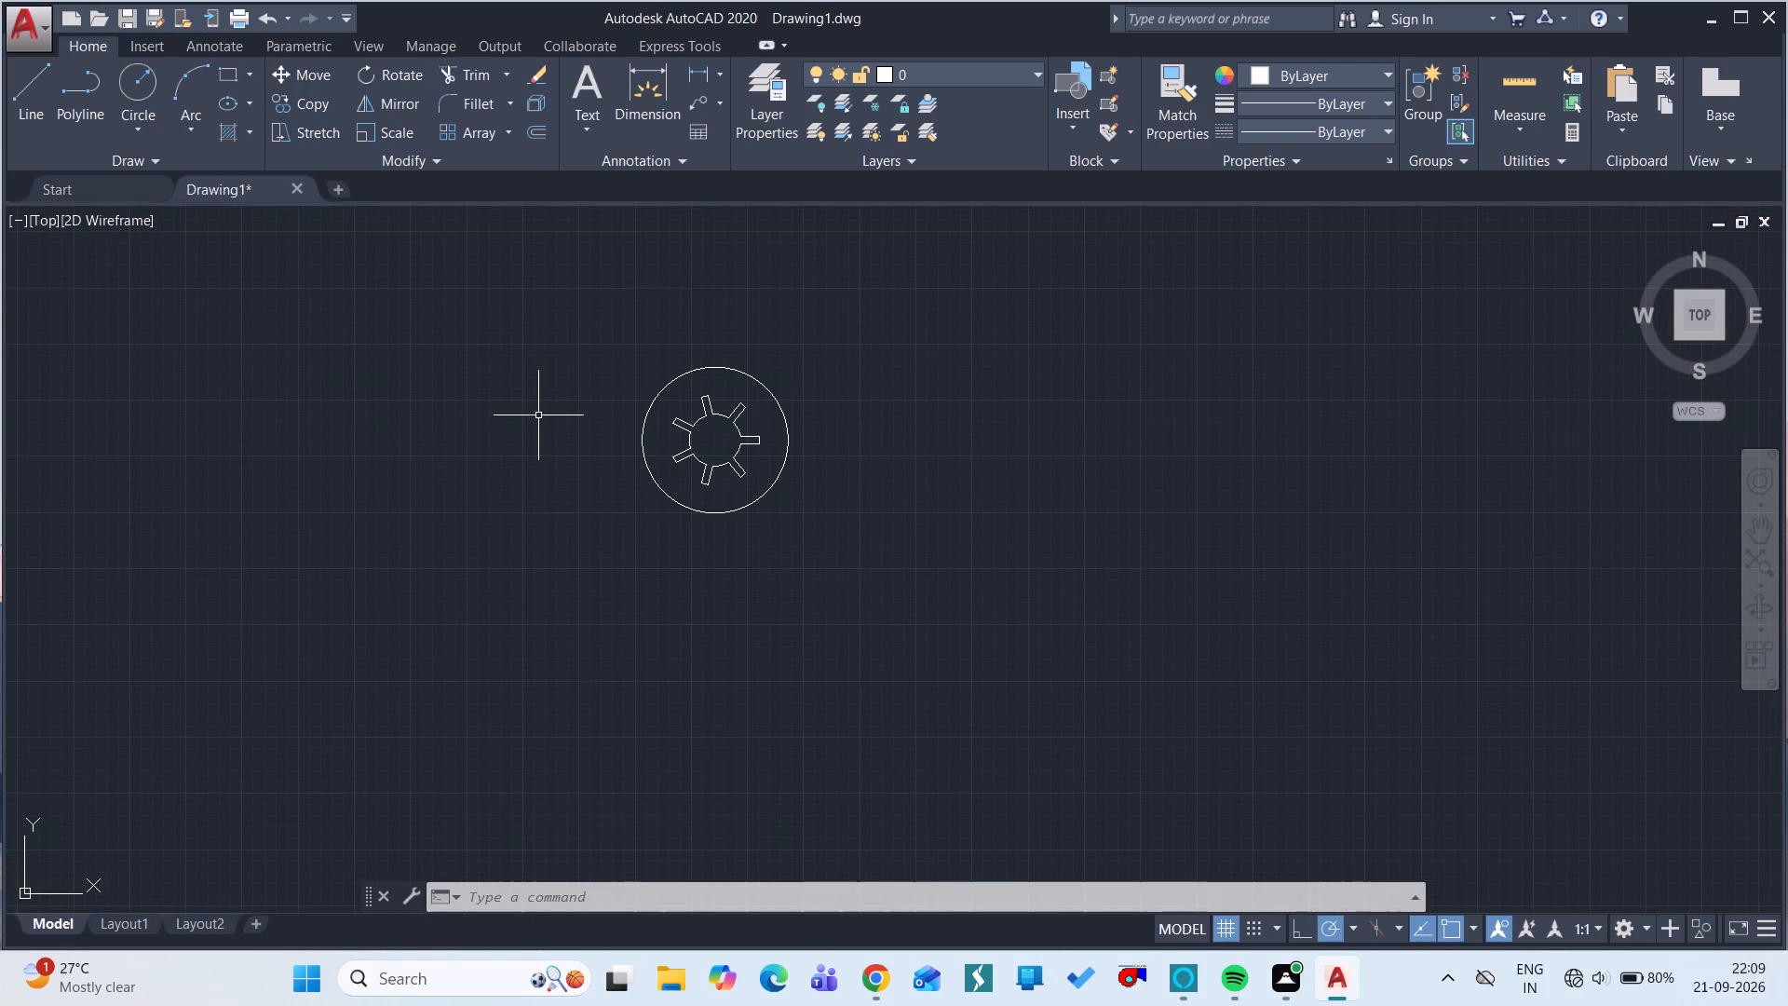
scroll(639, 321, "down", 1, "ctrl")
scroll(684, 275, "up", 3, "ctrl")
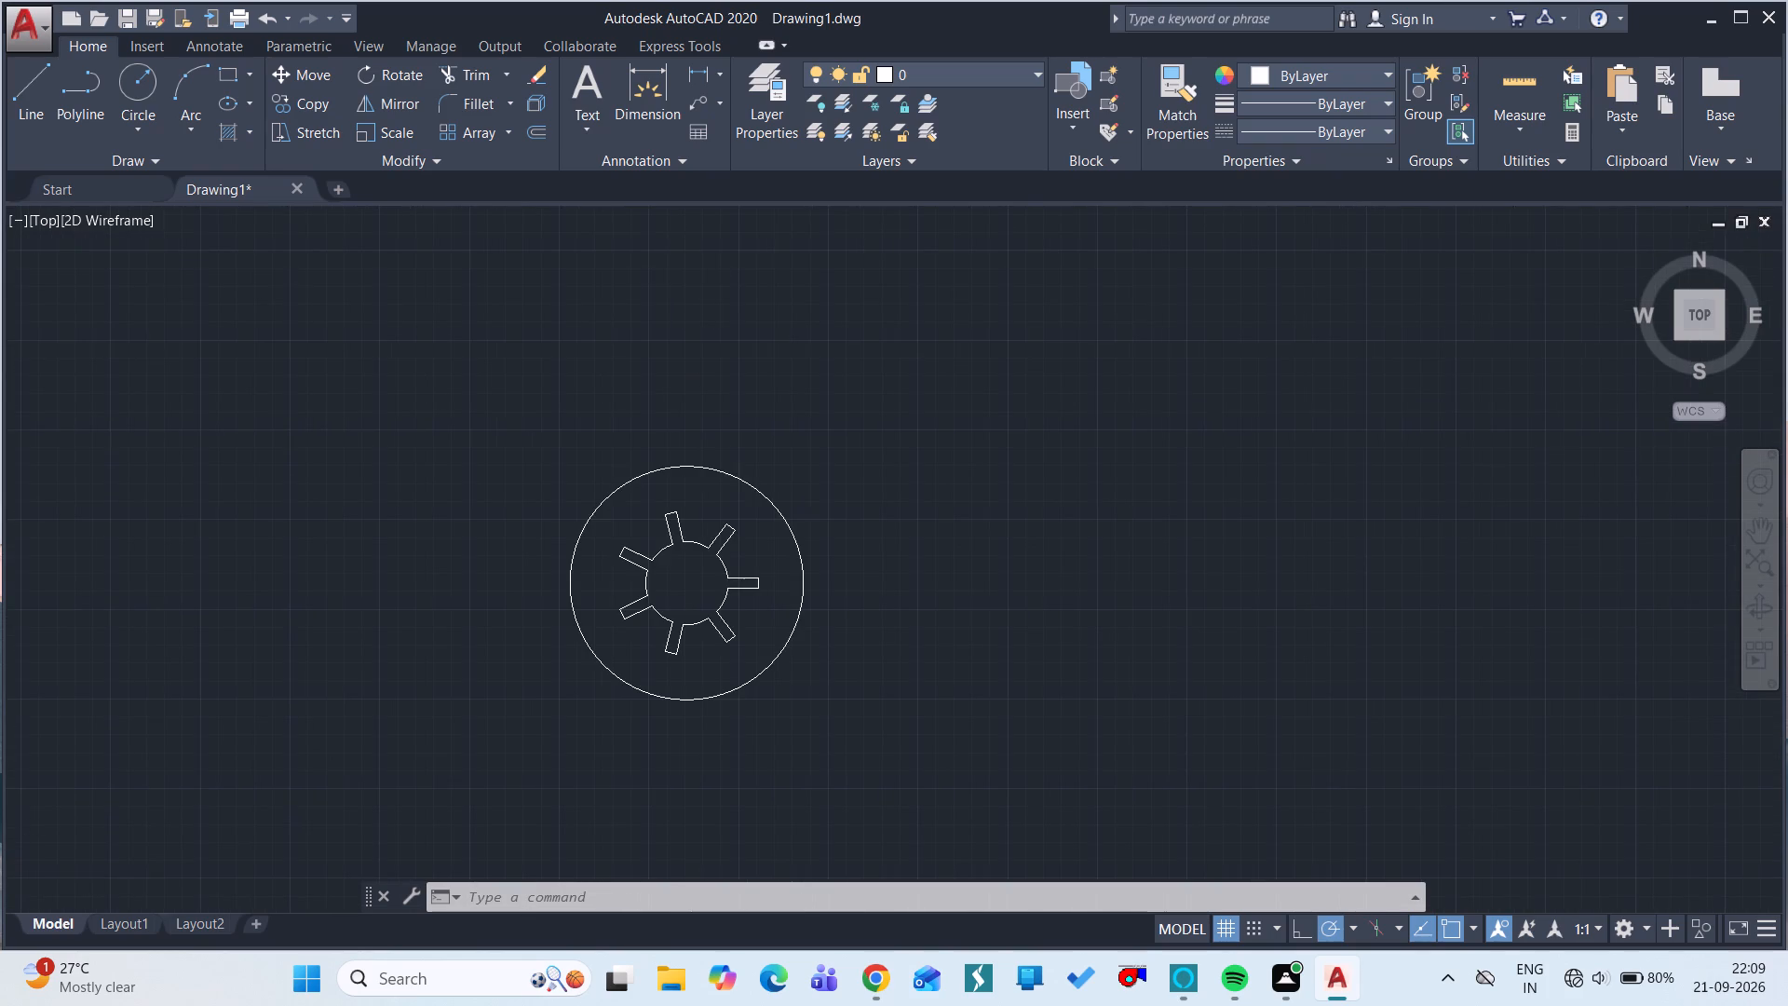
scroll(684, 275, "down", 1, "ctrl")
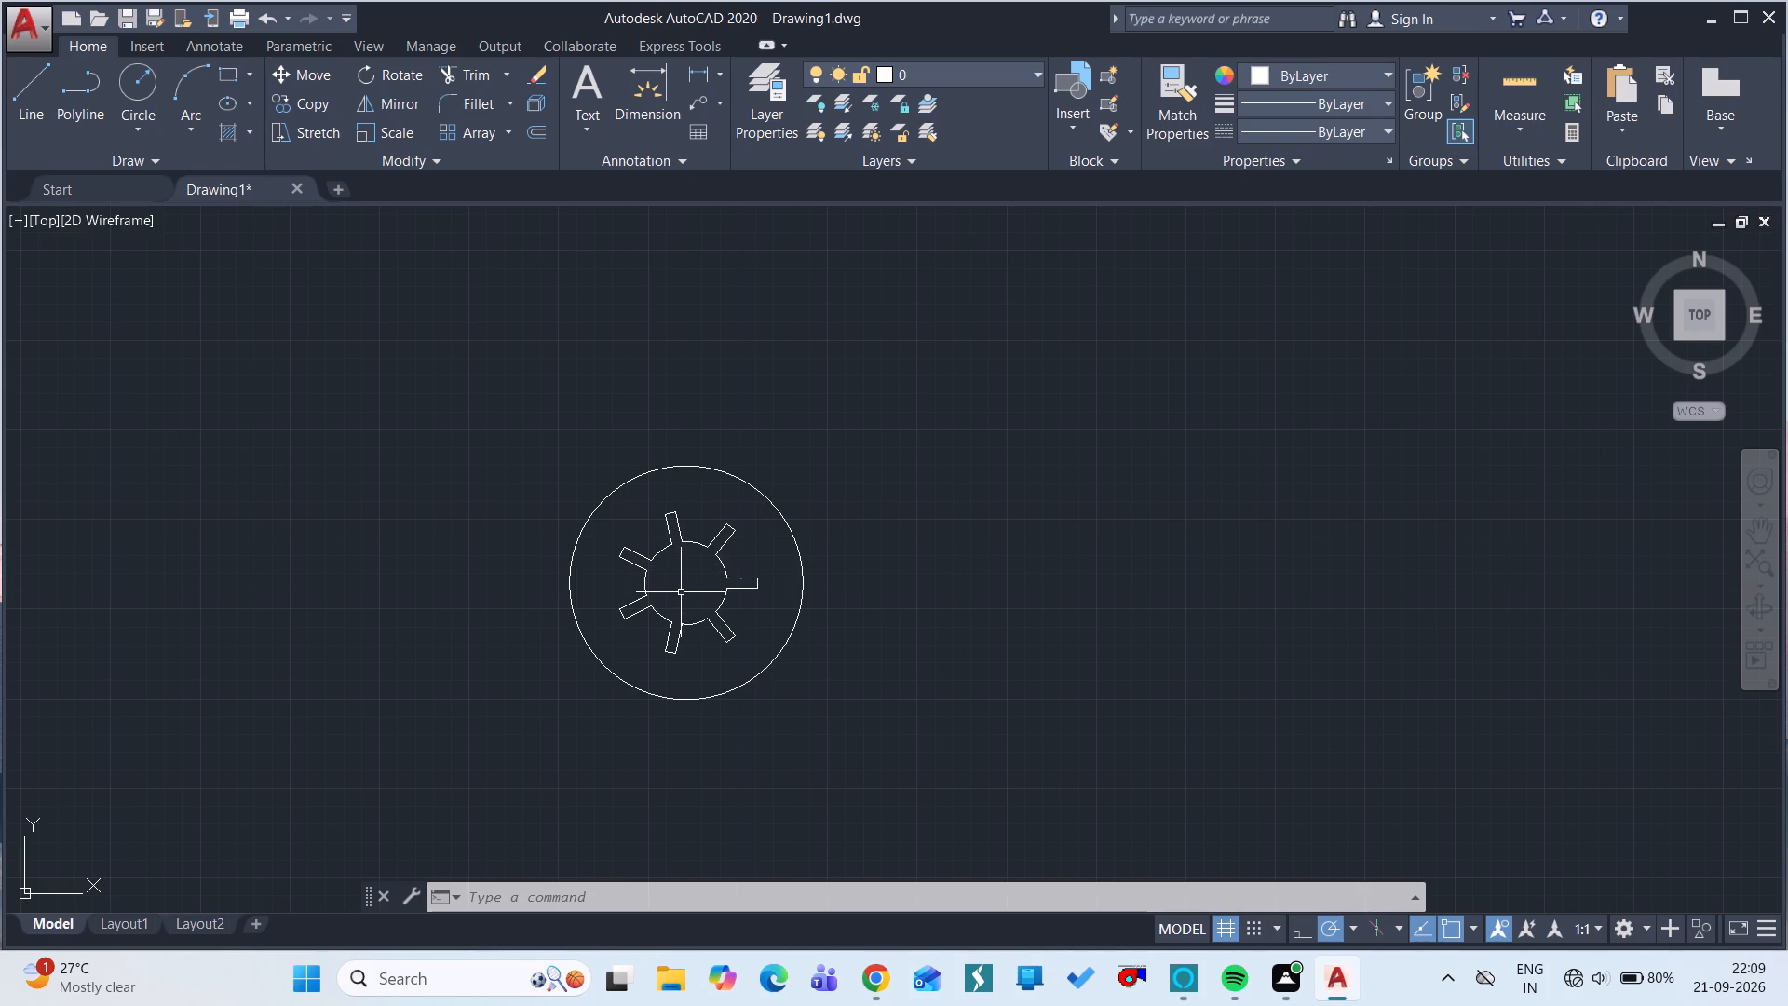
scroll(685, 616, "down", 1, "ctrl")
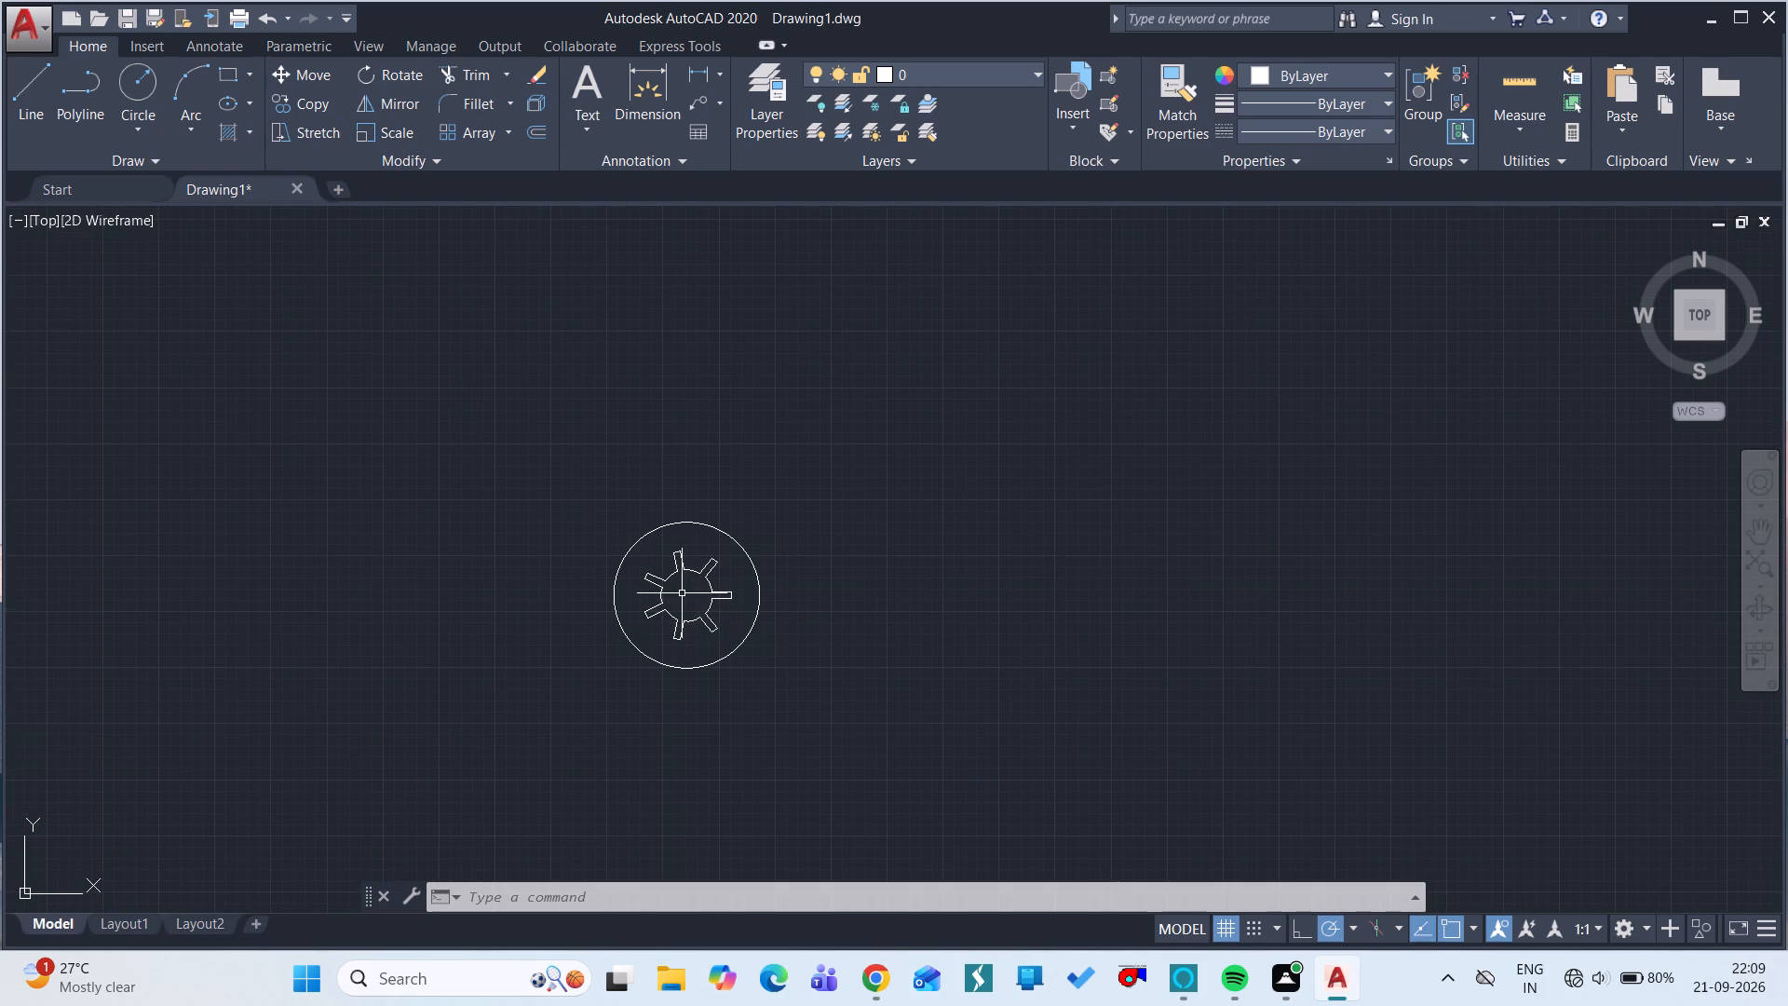
Draw connected lines from the large circle's centre: 78, 37 and 43 horizontally to the left, followed by 18 vertically upward.
scroll(682, 593, "up", 2, "ctrl")
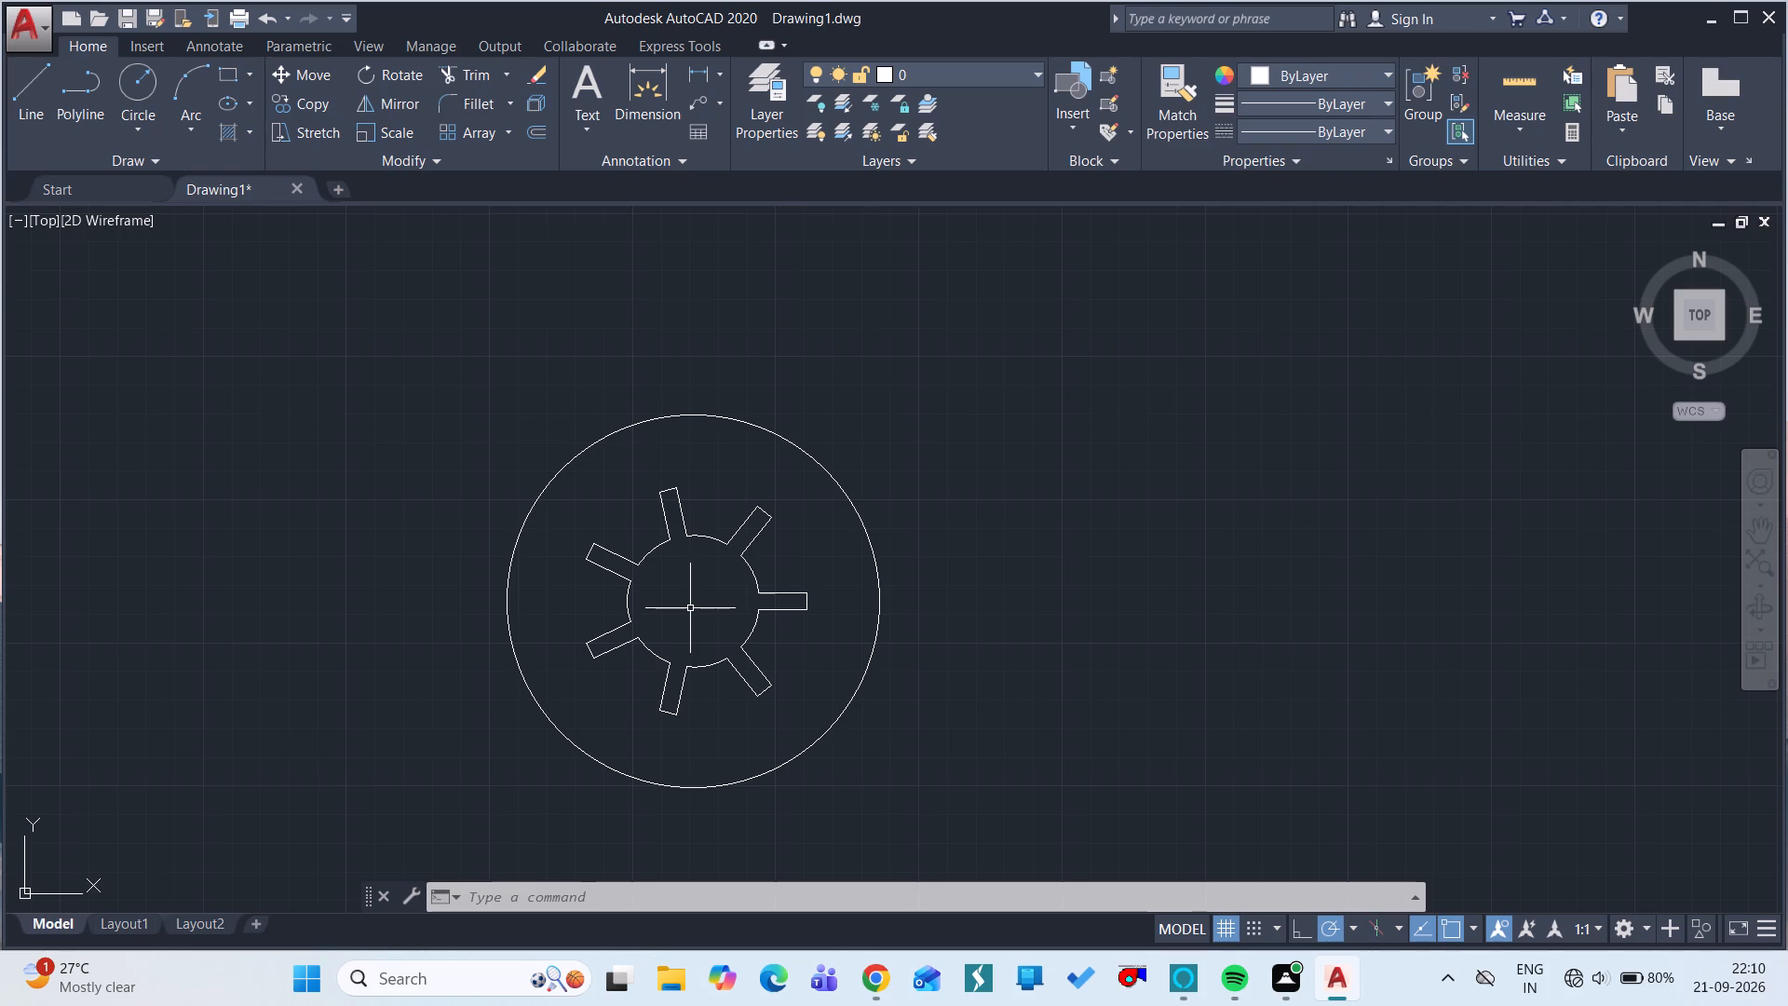
key("l")
key("space")
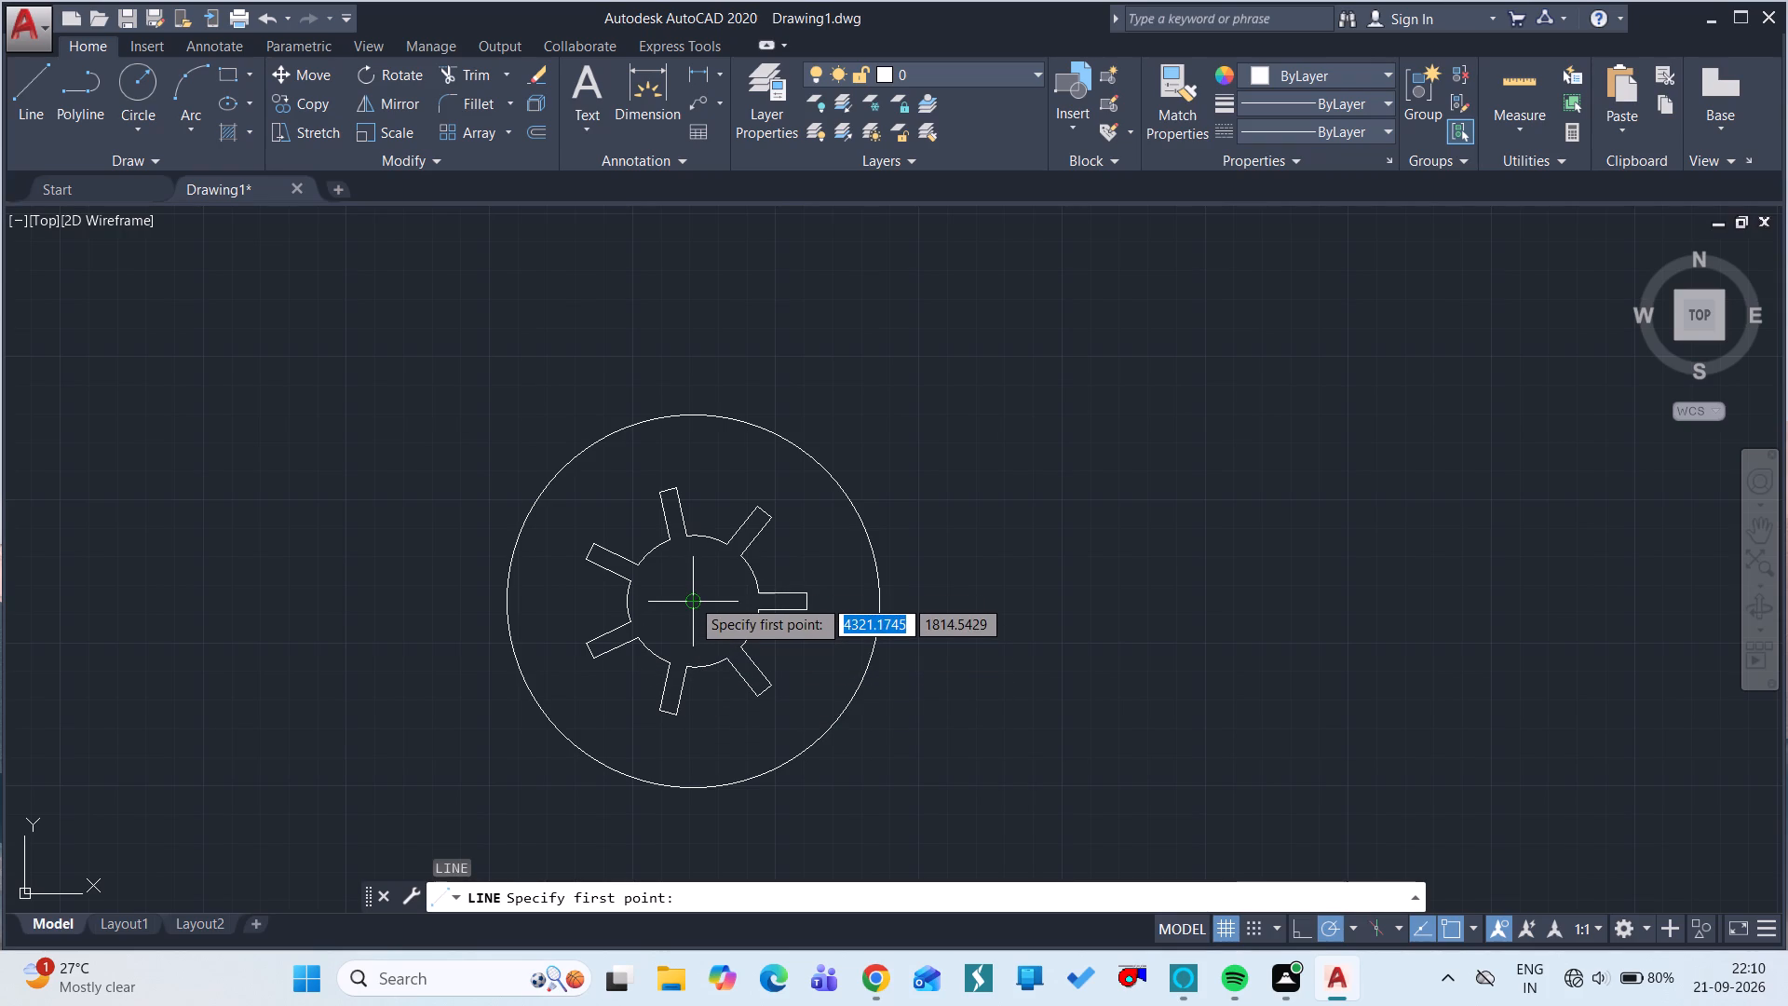
left_click_drag(691, 598, 542, 599)
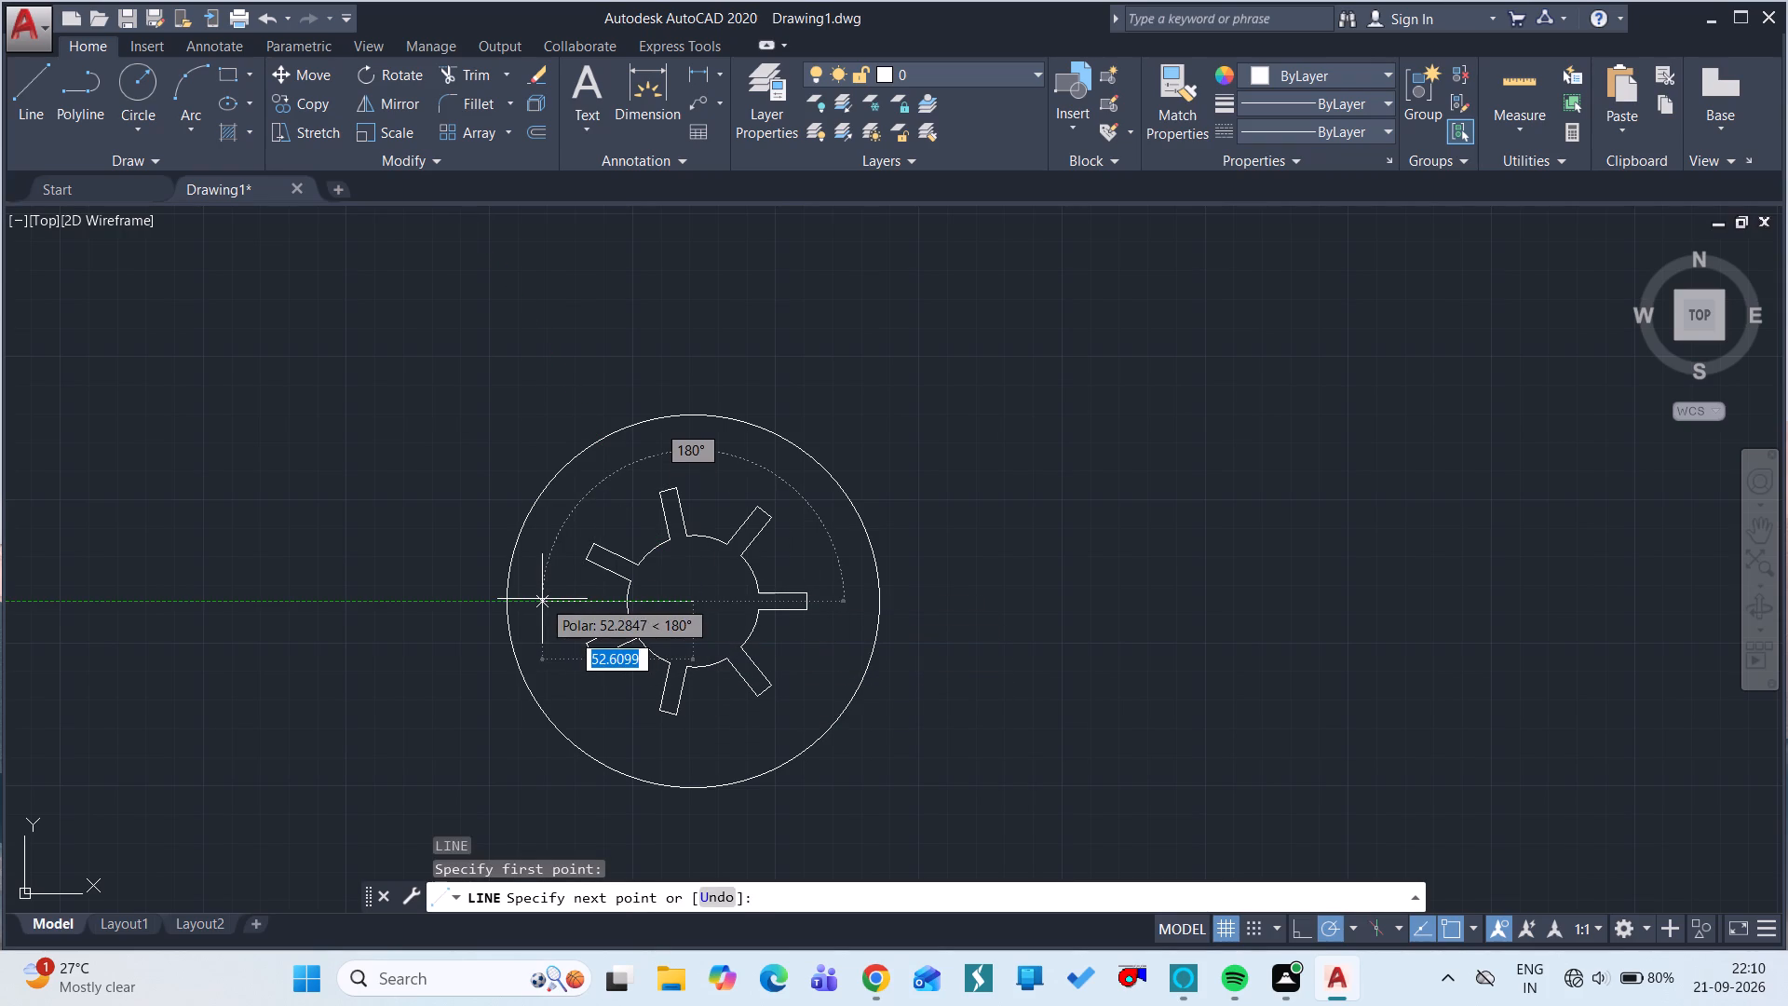
type("78")
key("space")
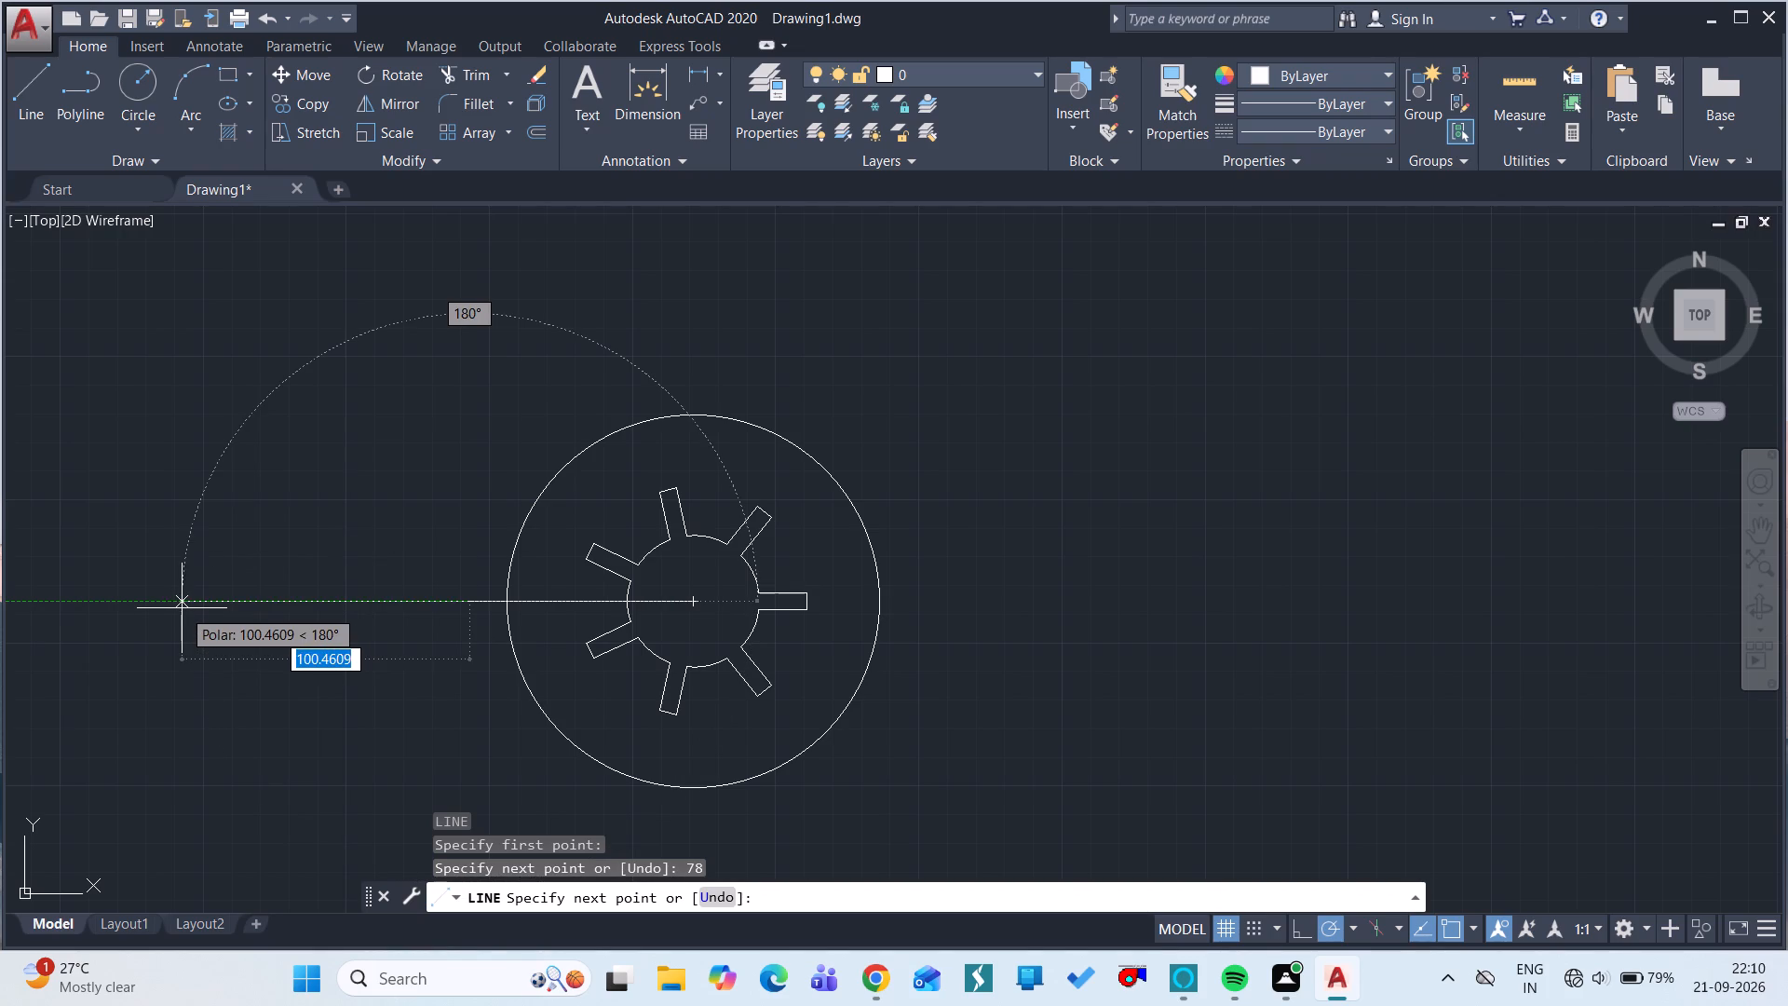
type("37")
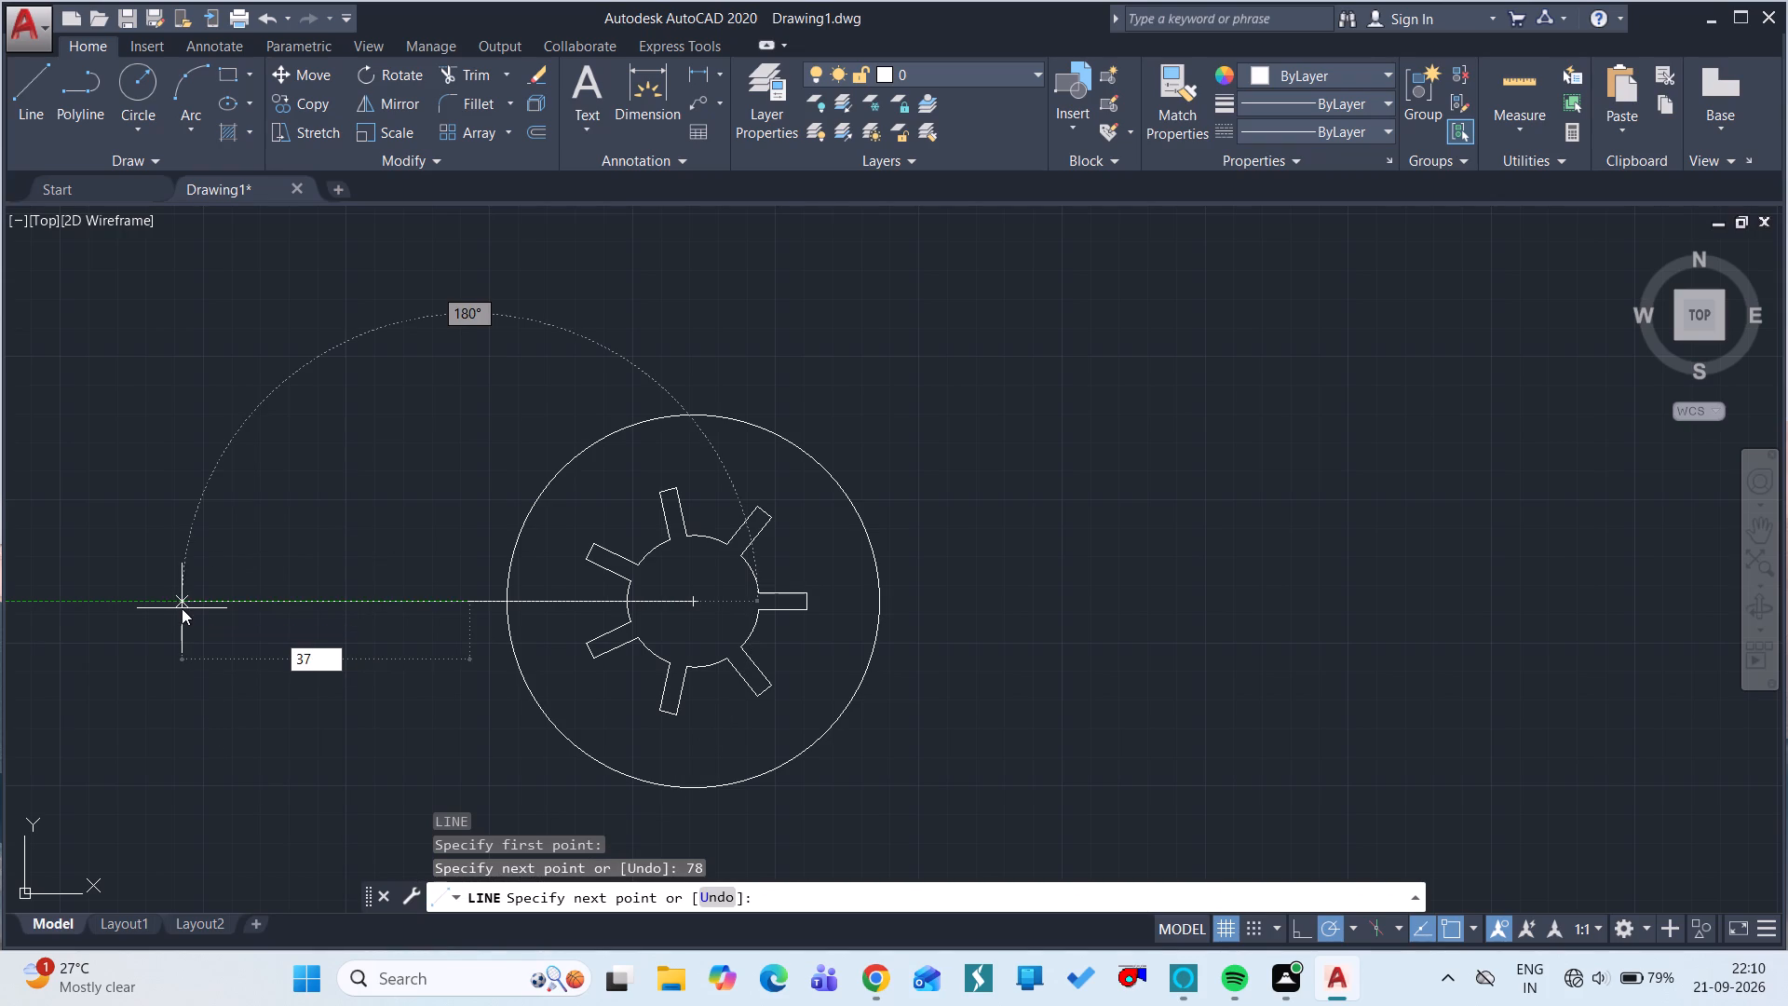
key("space")
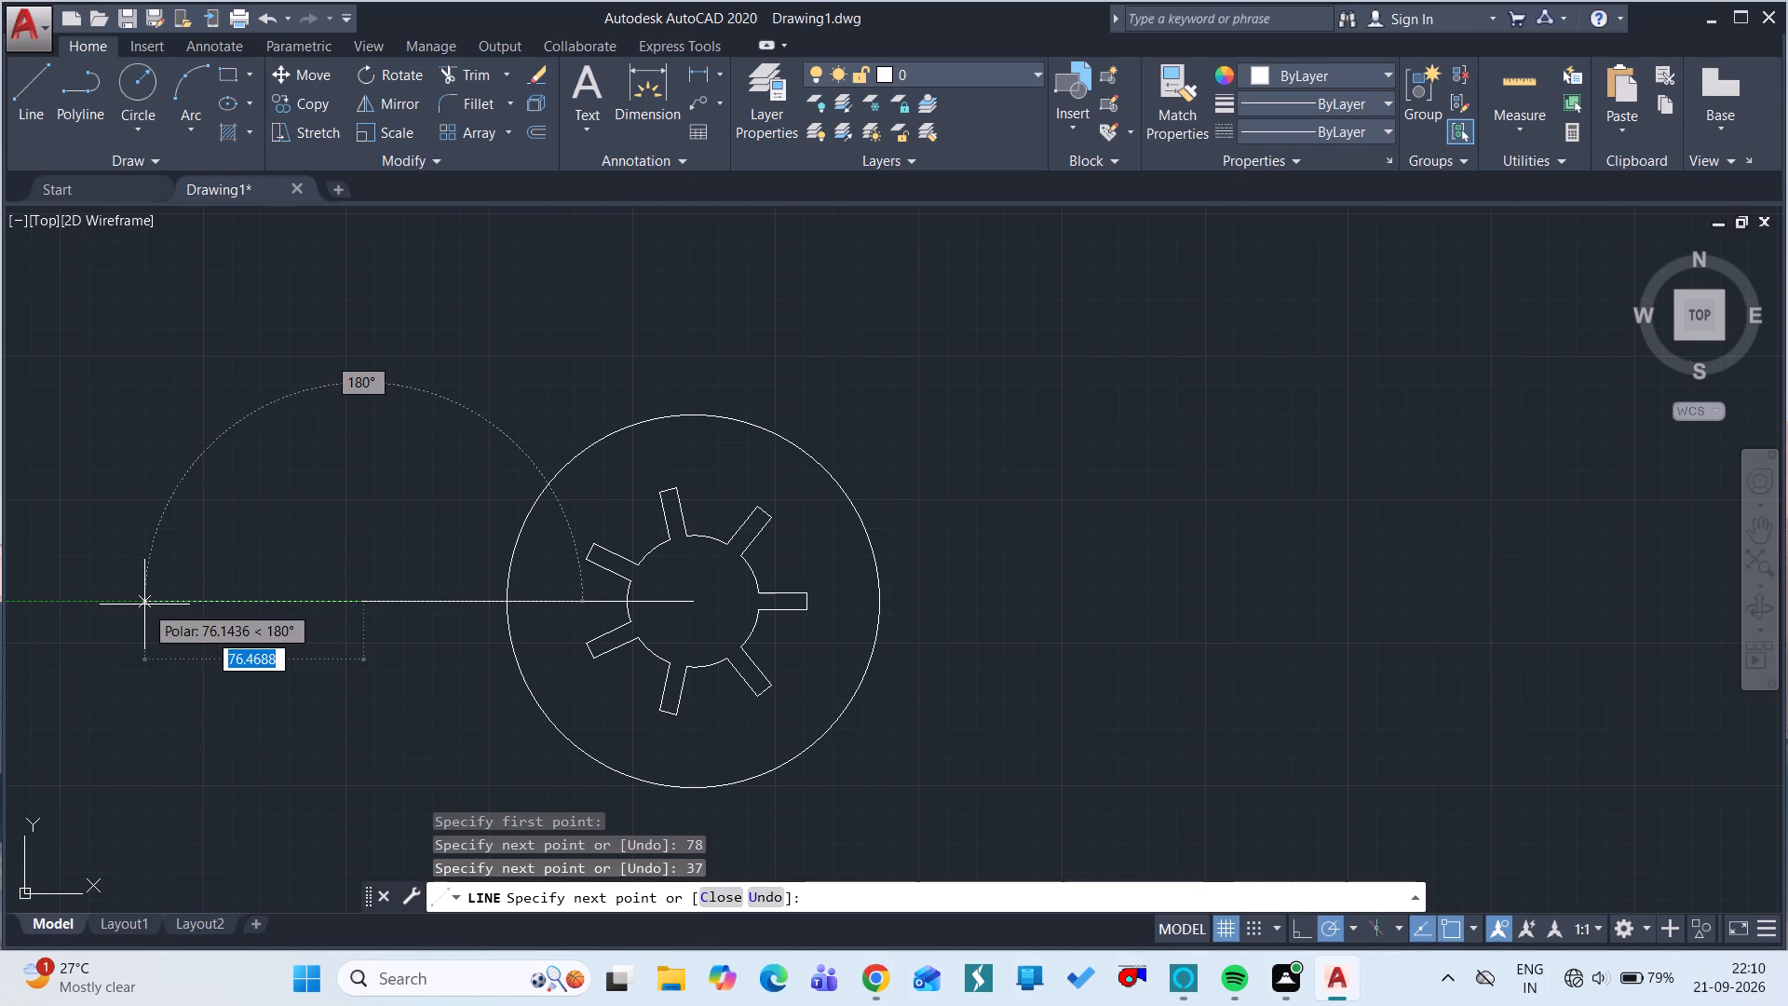
type("43")
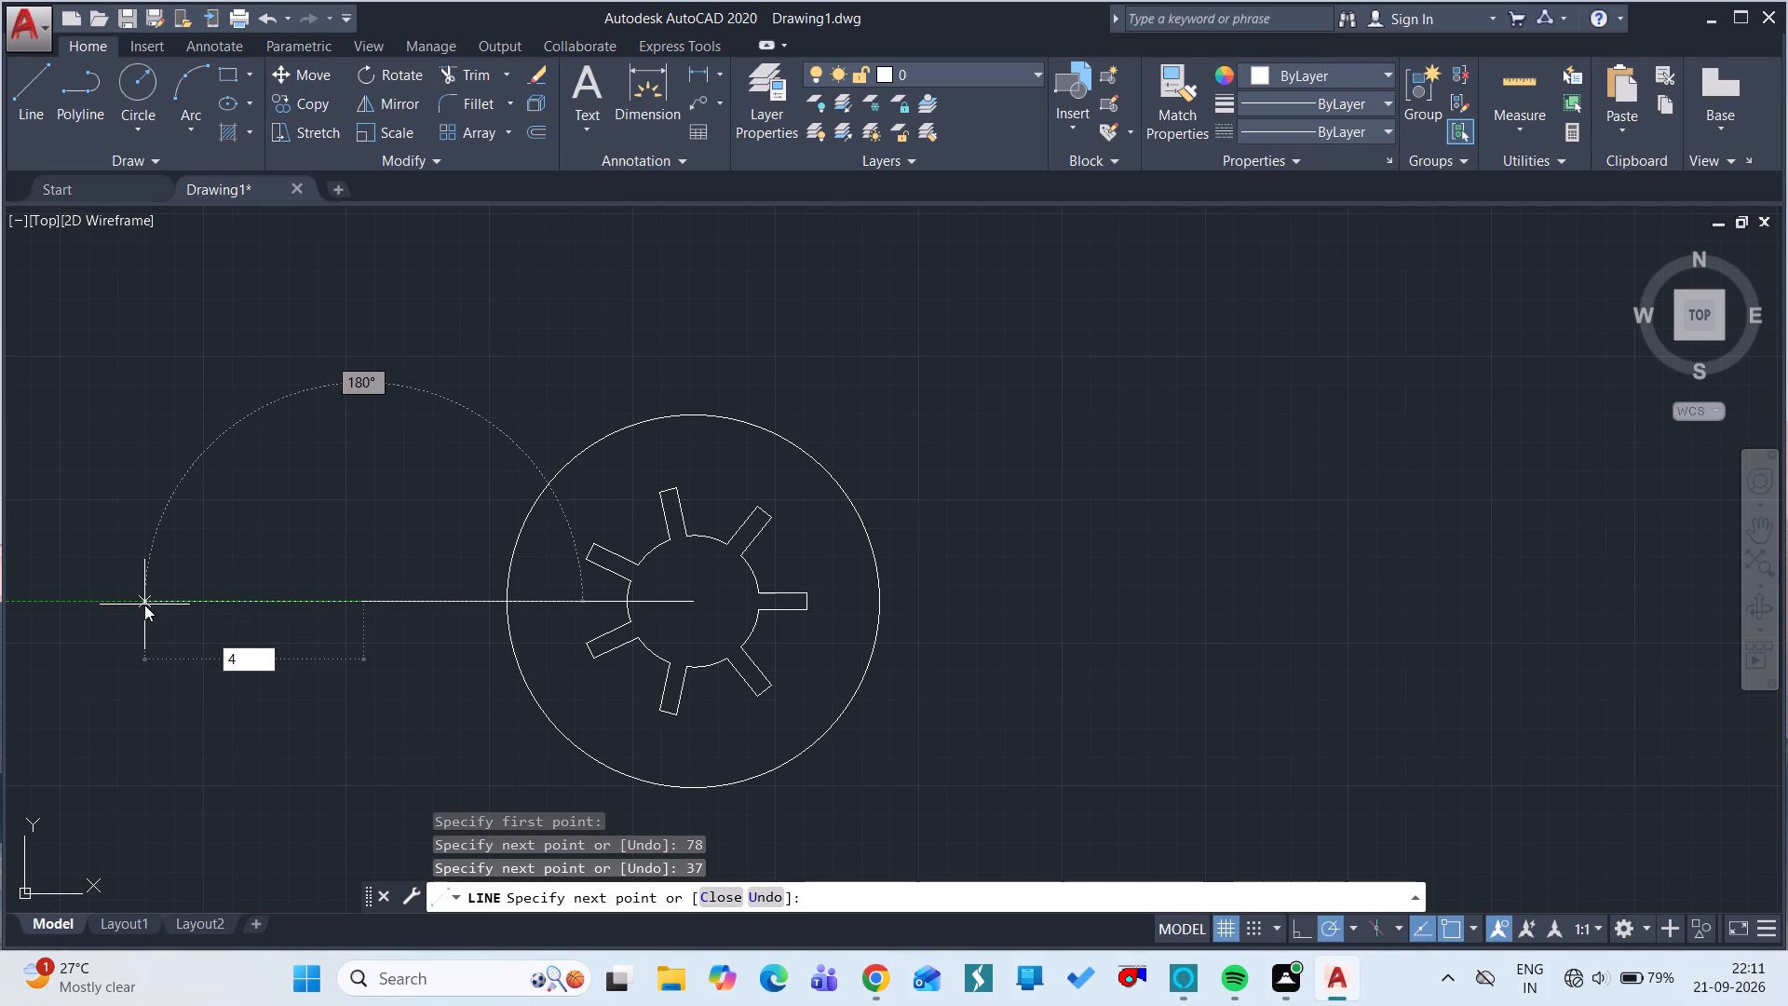
key("space")
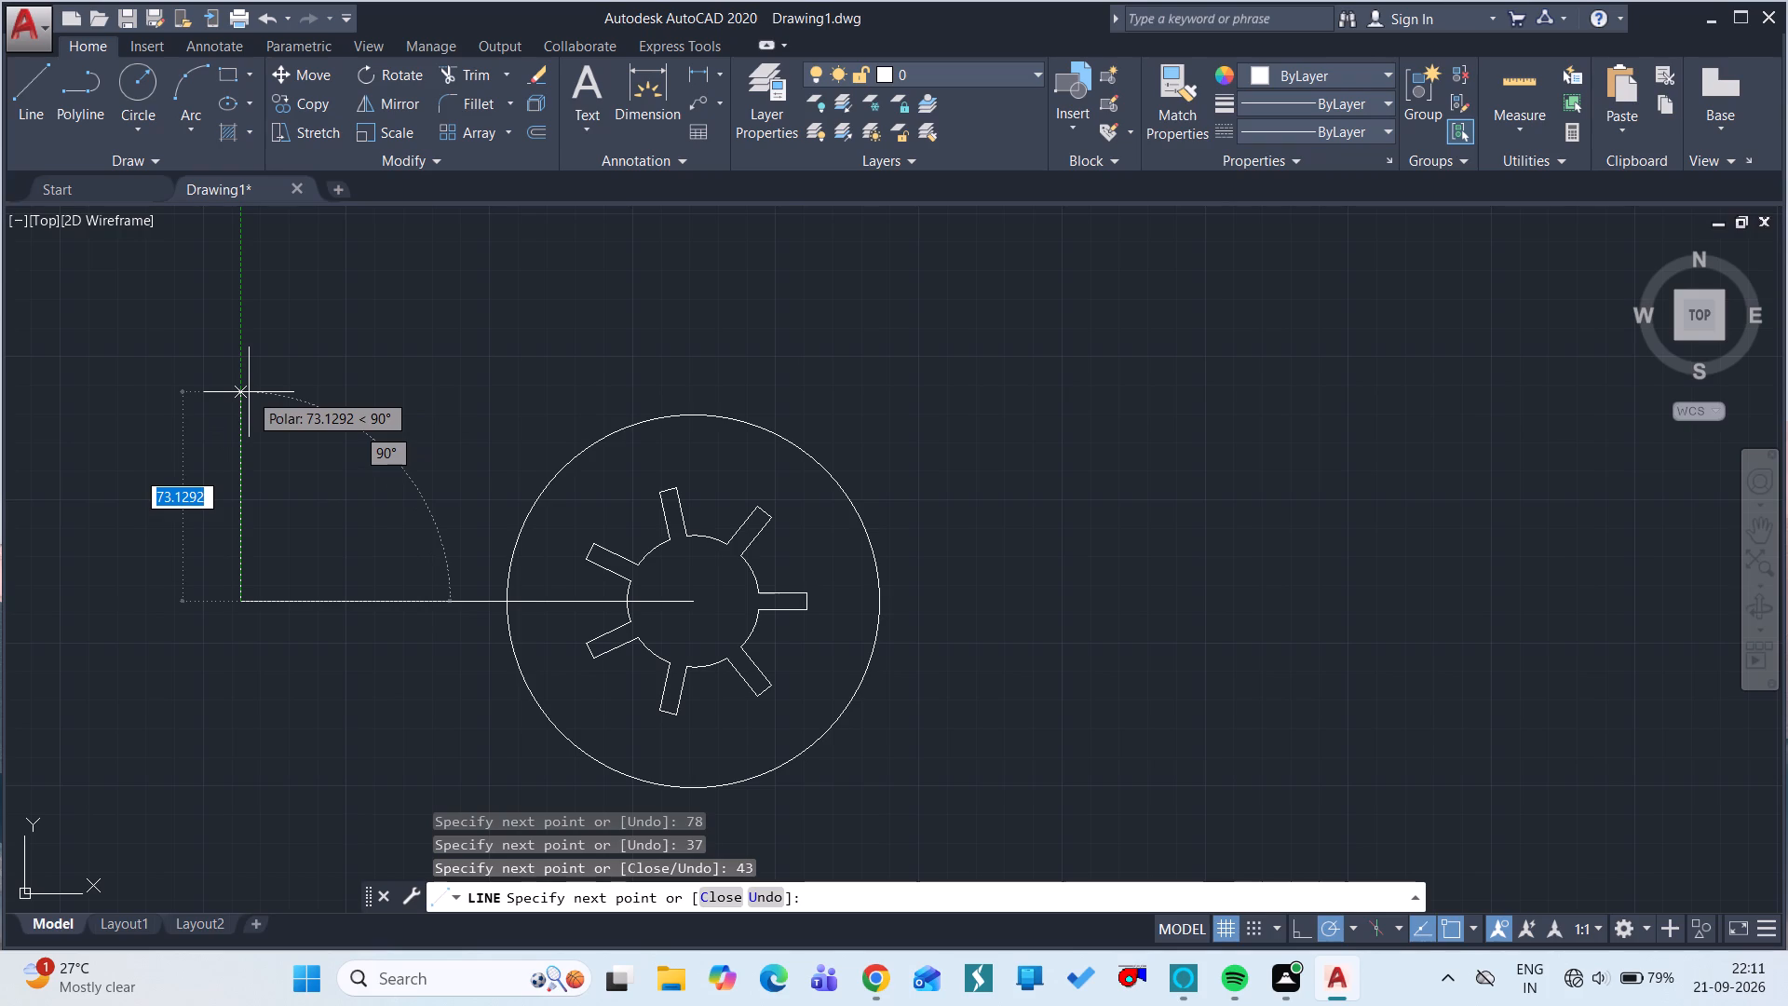
type("18")
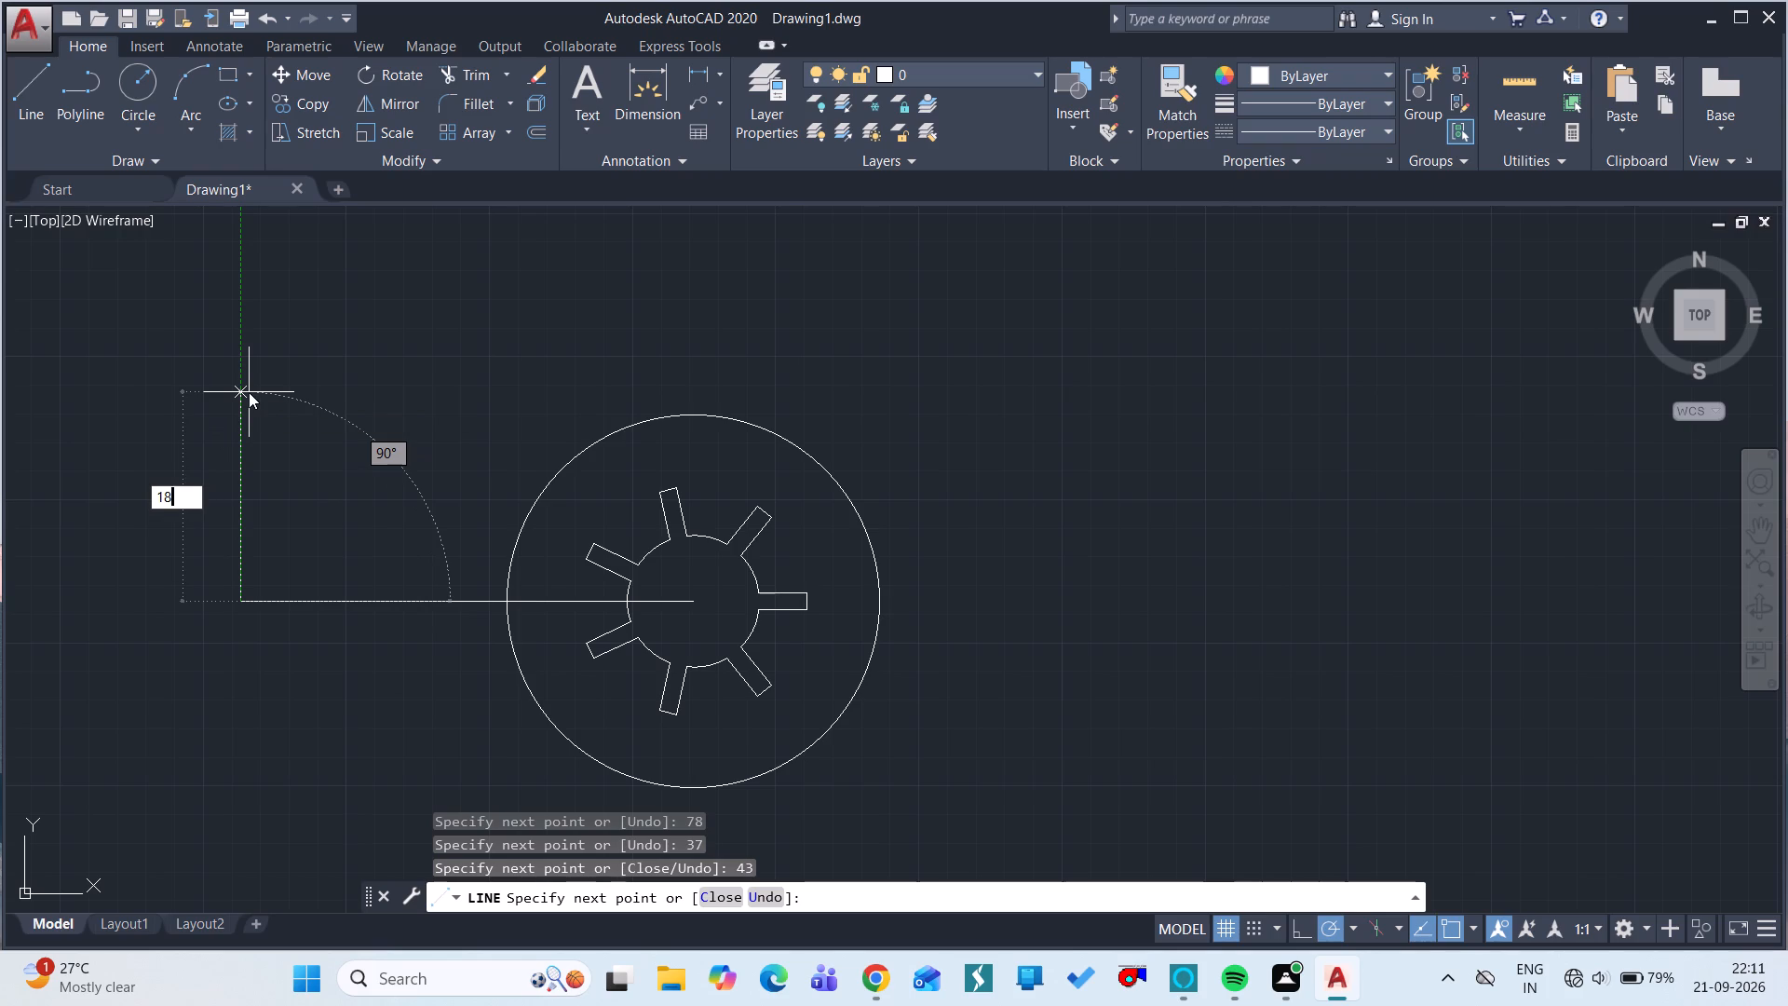
key("space")
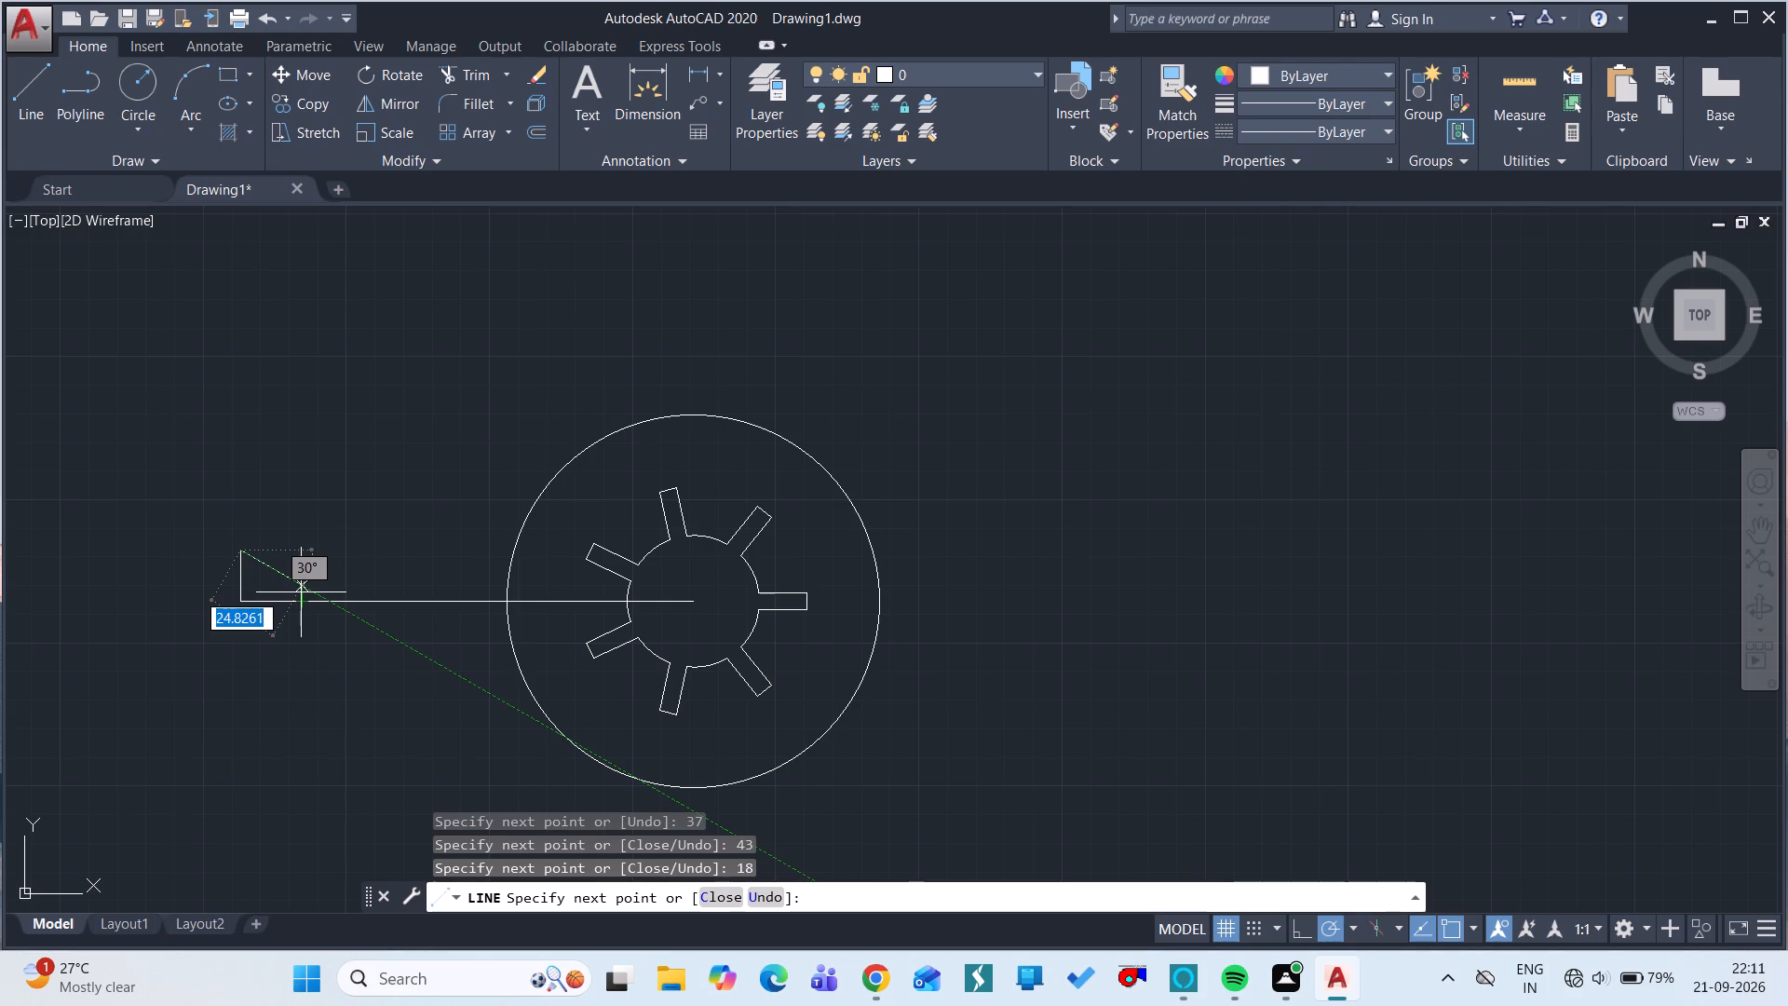
key("Escape")
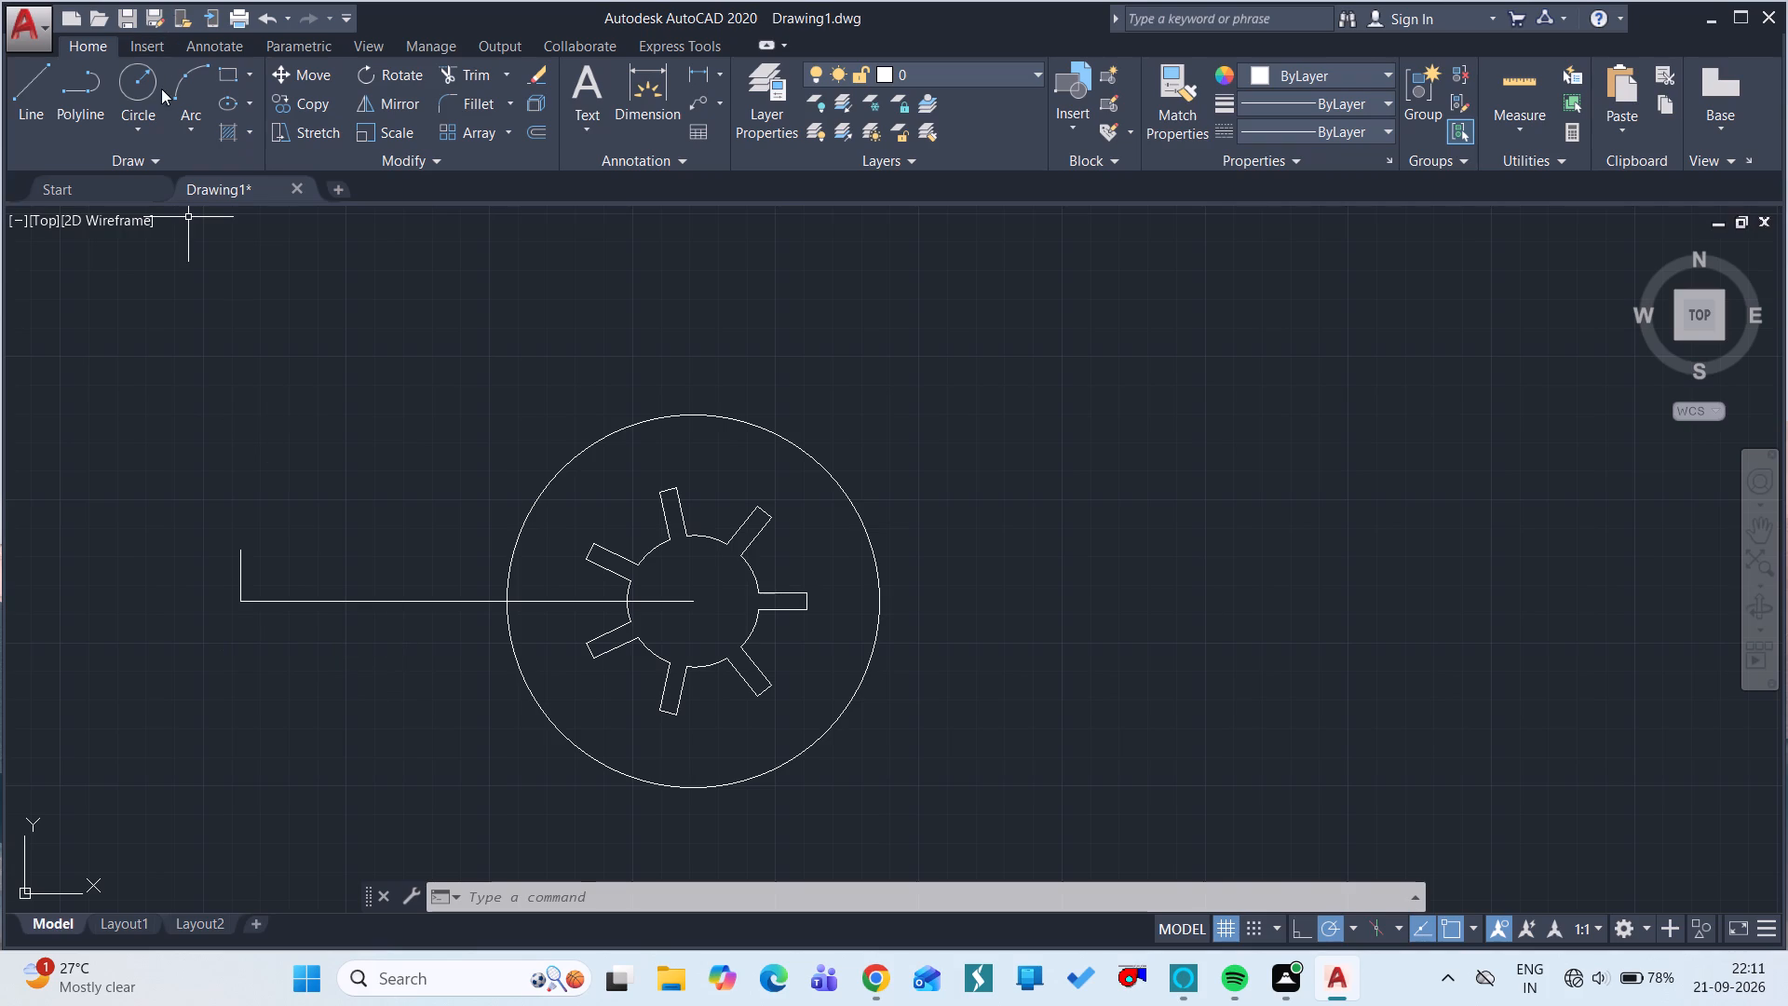
Draw a circle of diameter 52 centred on the upper end of the 18-long vertical line.
left_click(140, 130)
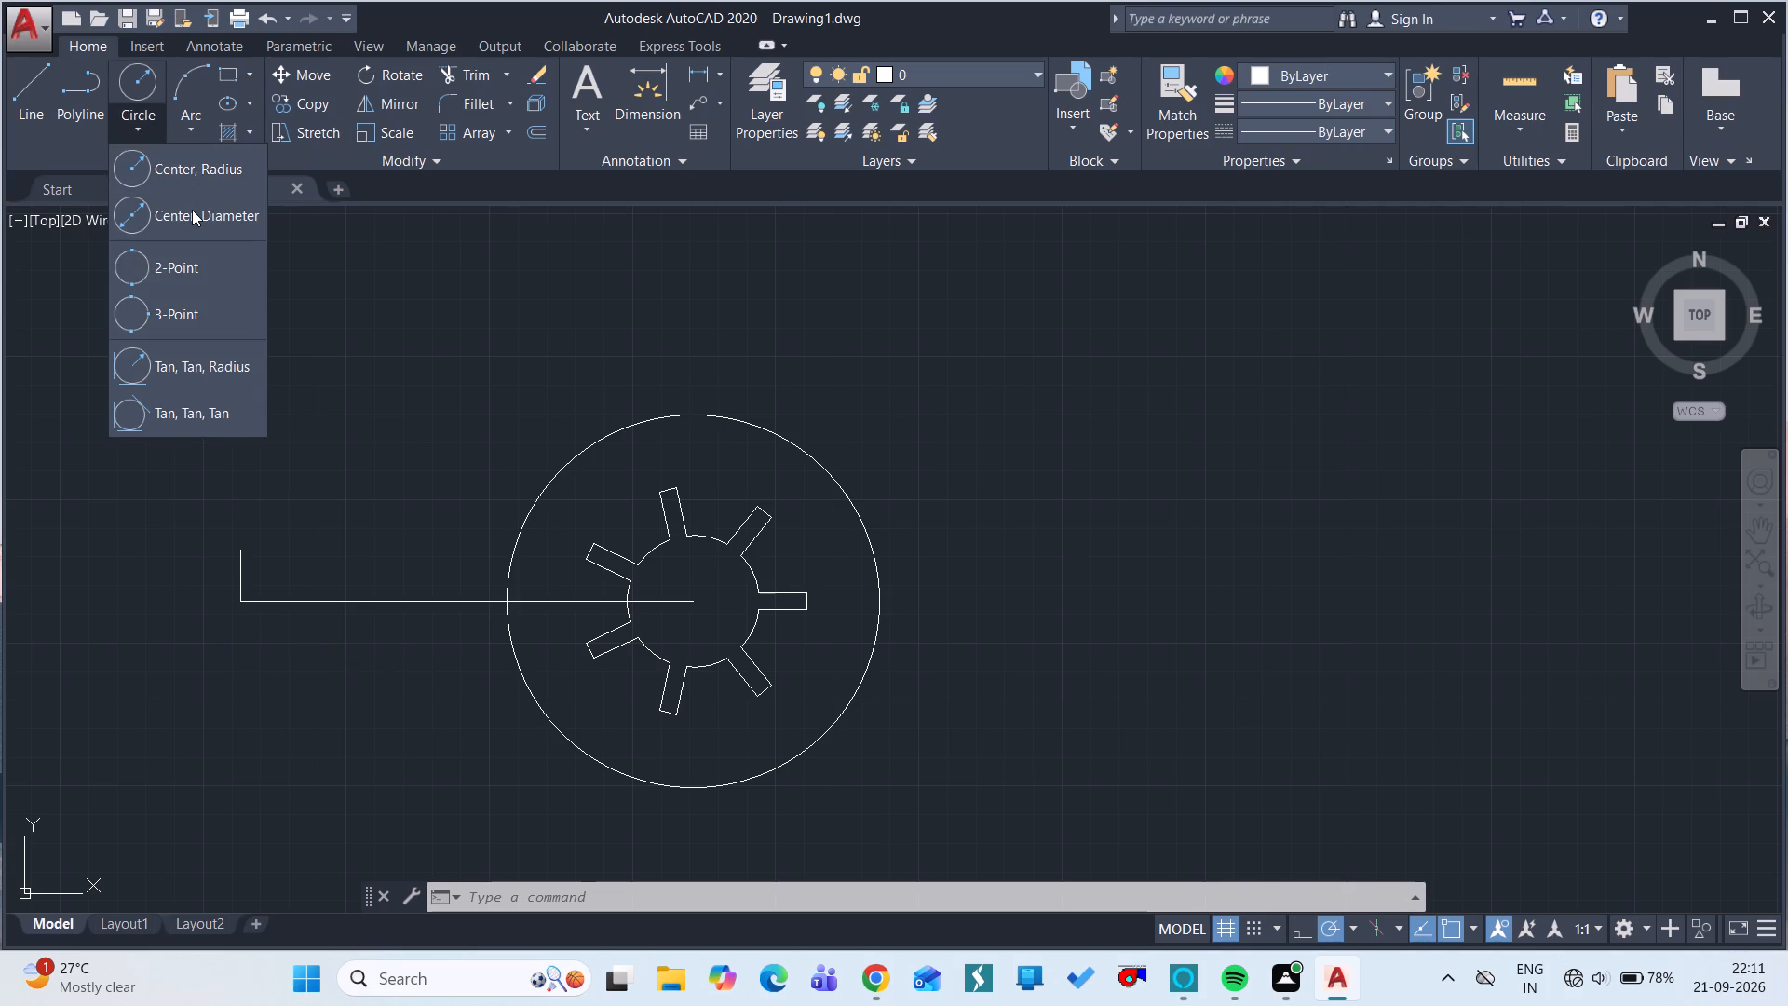
left_click(192, 210)
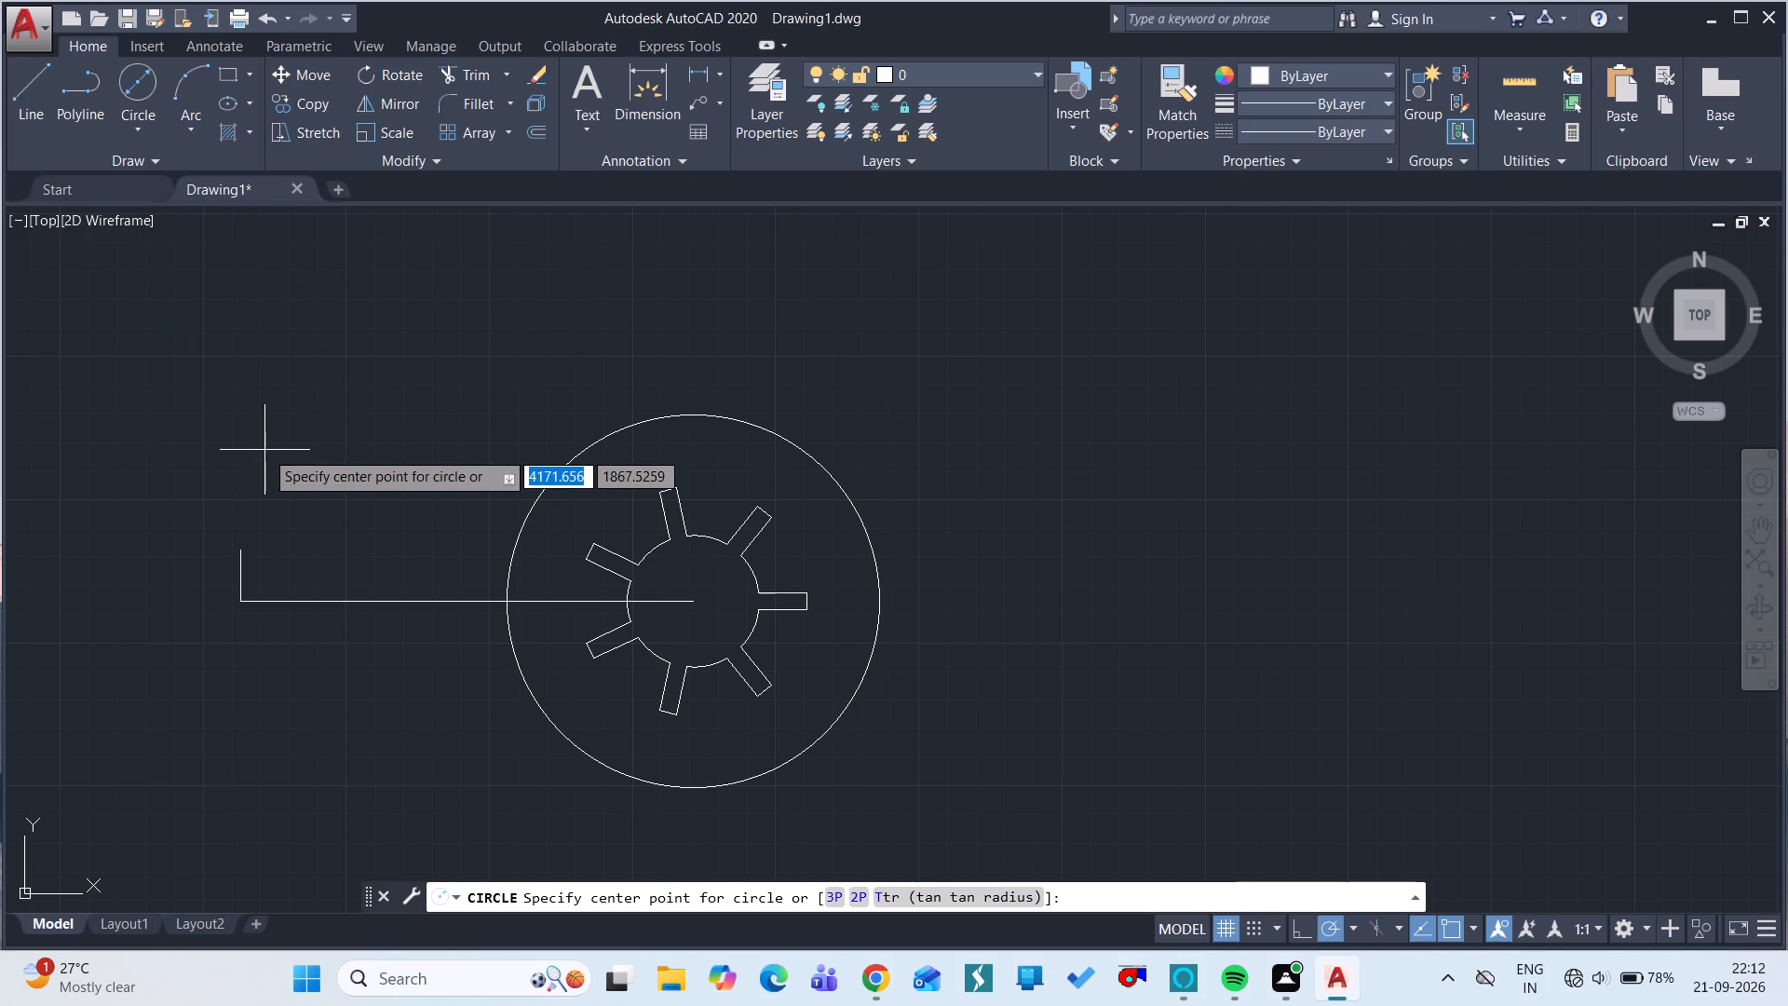
left_click(237, 548)
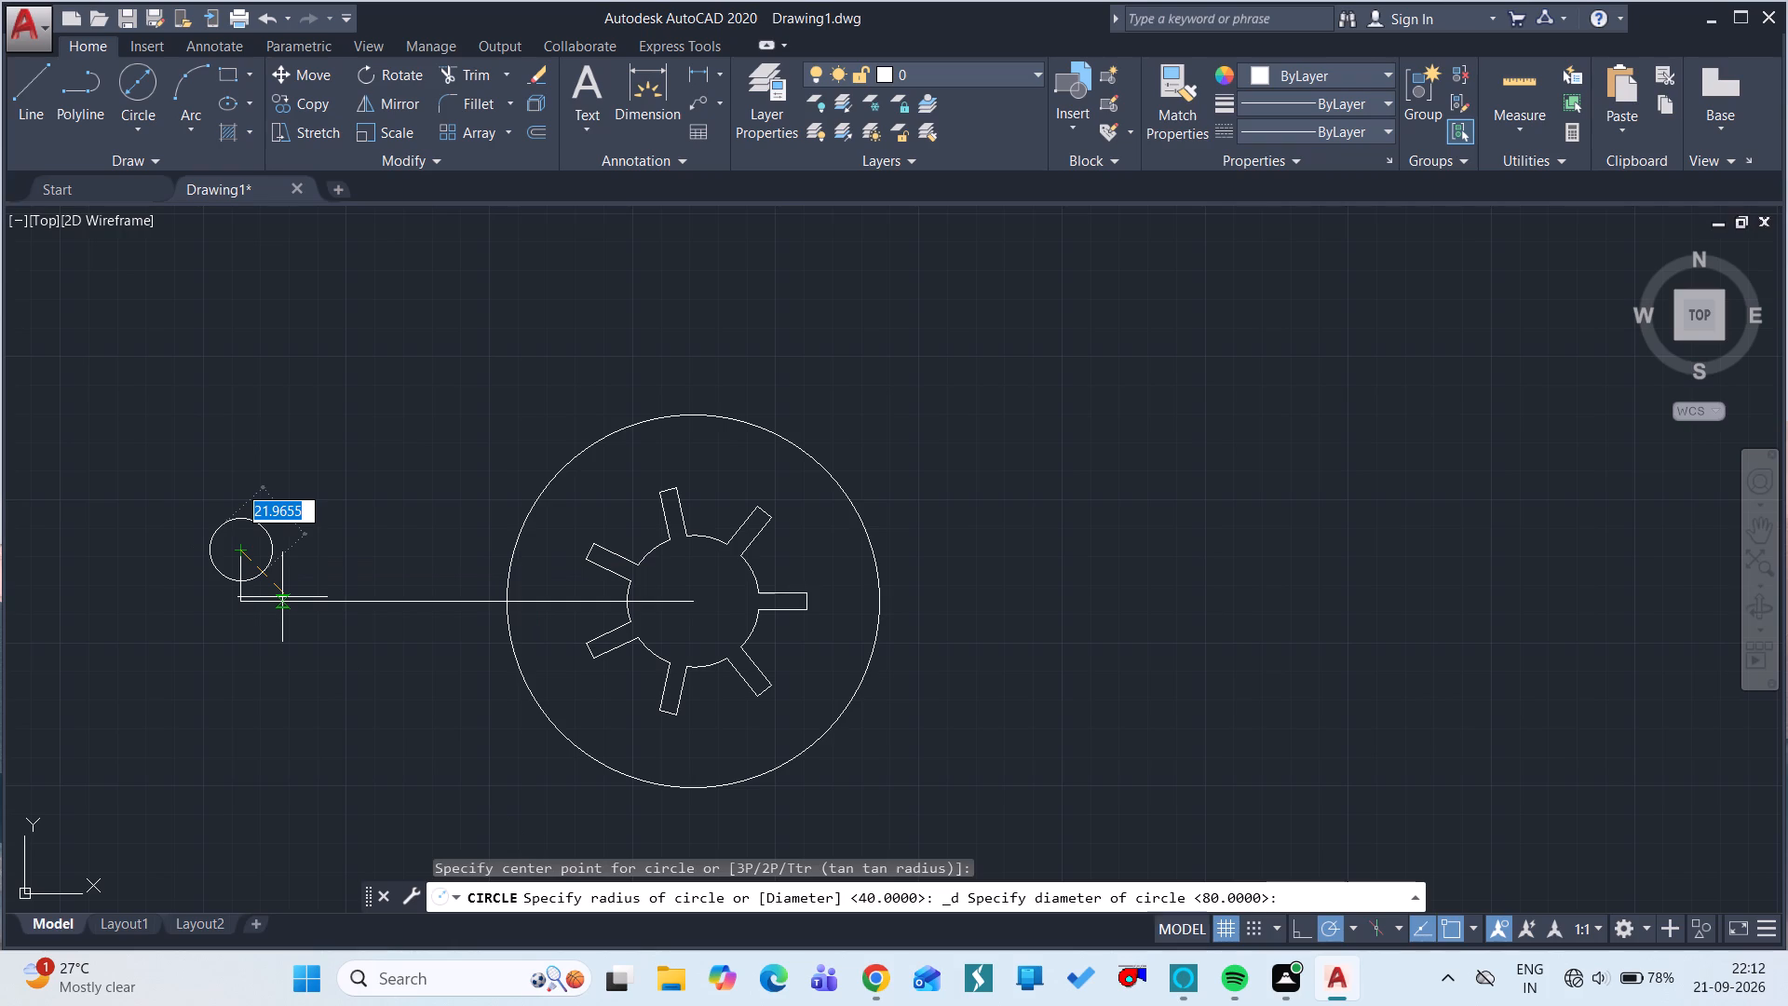
type("52")
key("space")
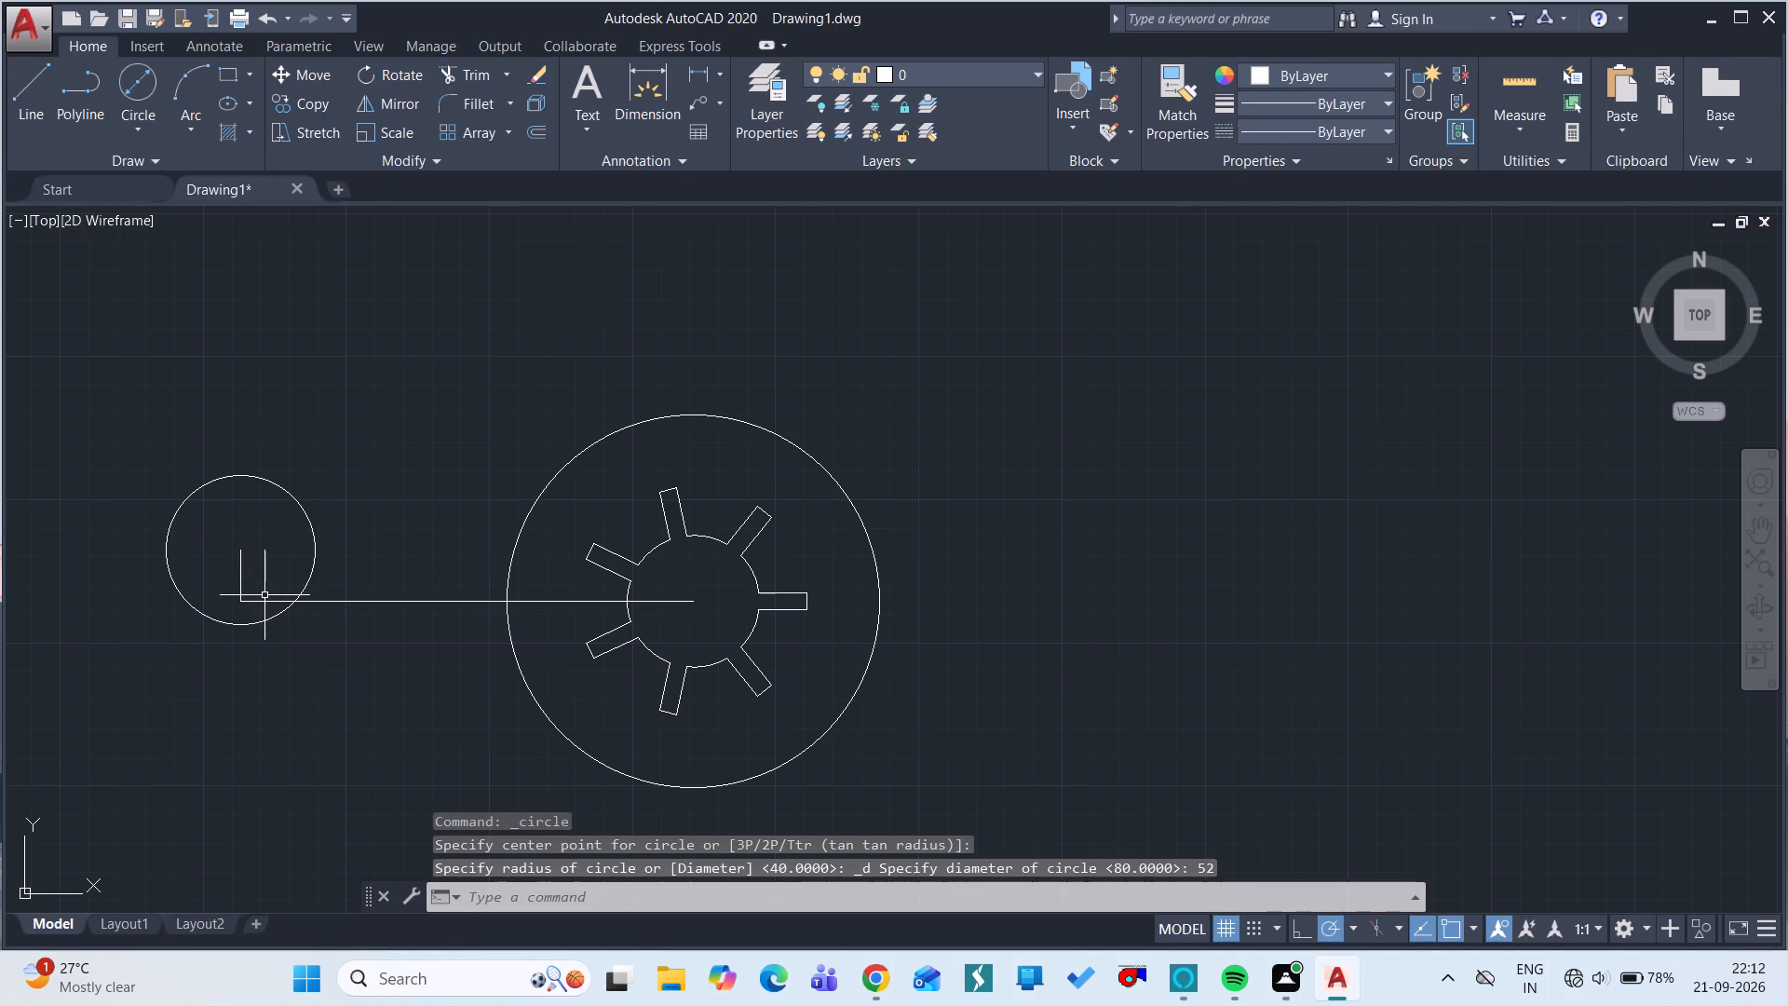
Draw a circle of diameter 16 concentric with the 52-diameter circle.
left_click(138, 130)
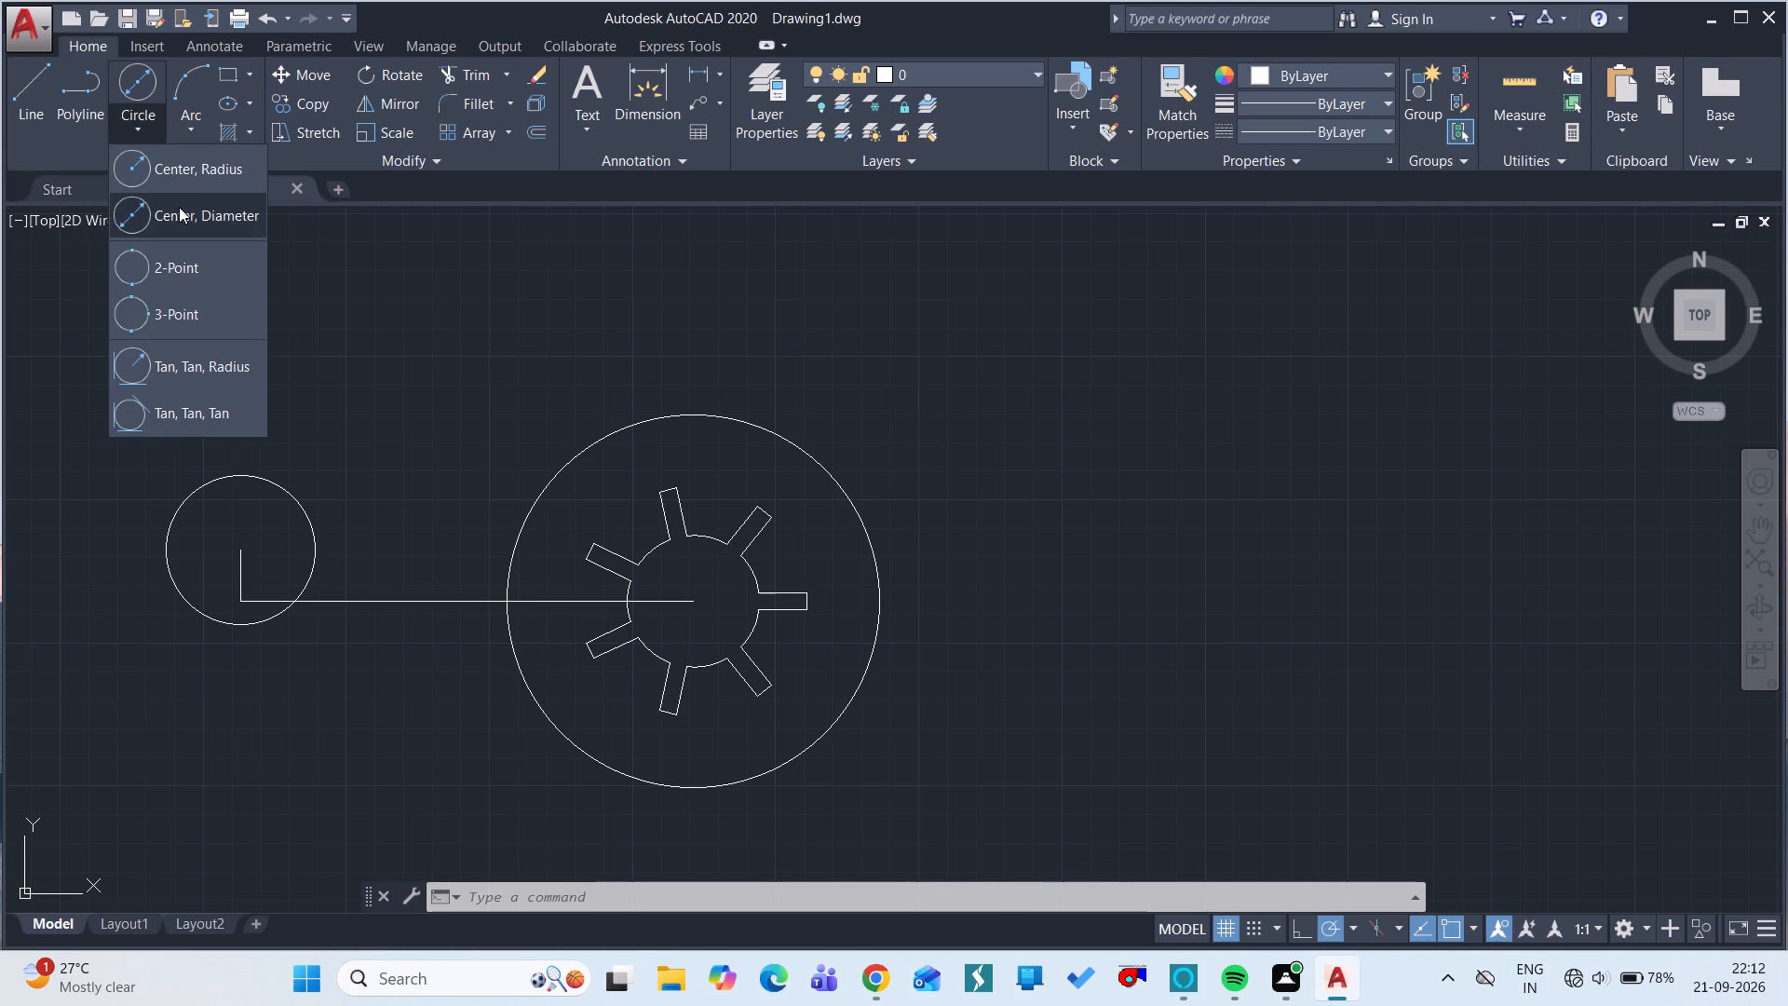
left_click(181, 212)
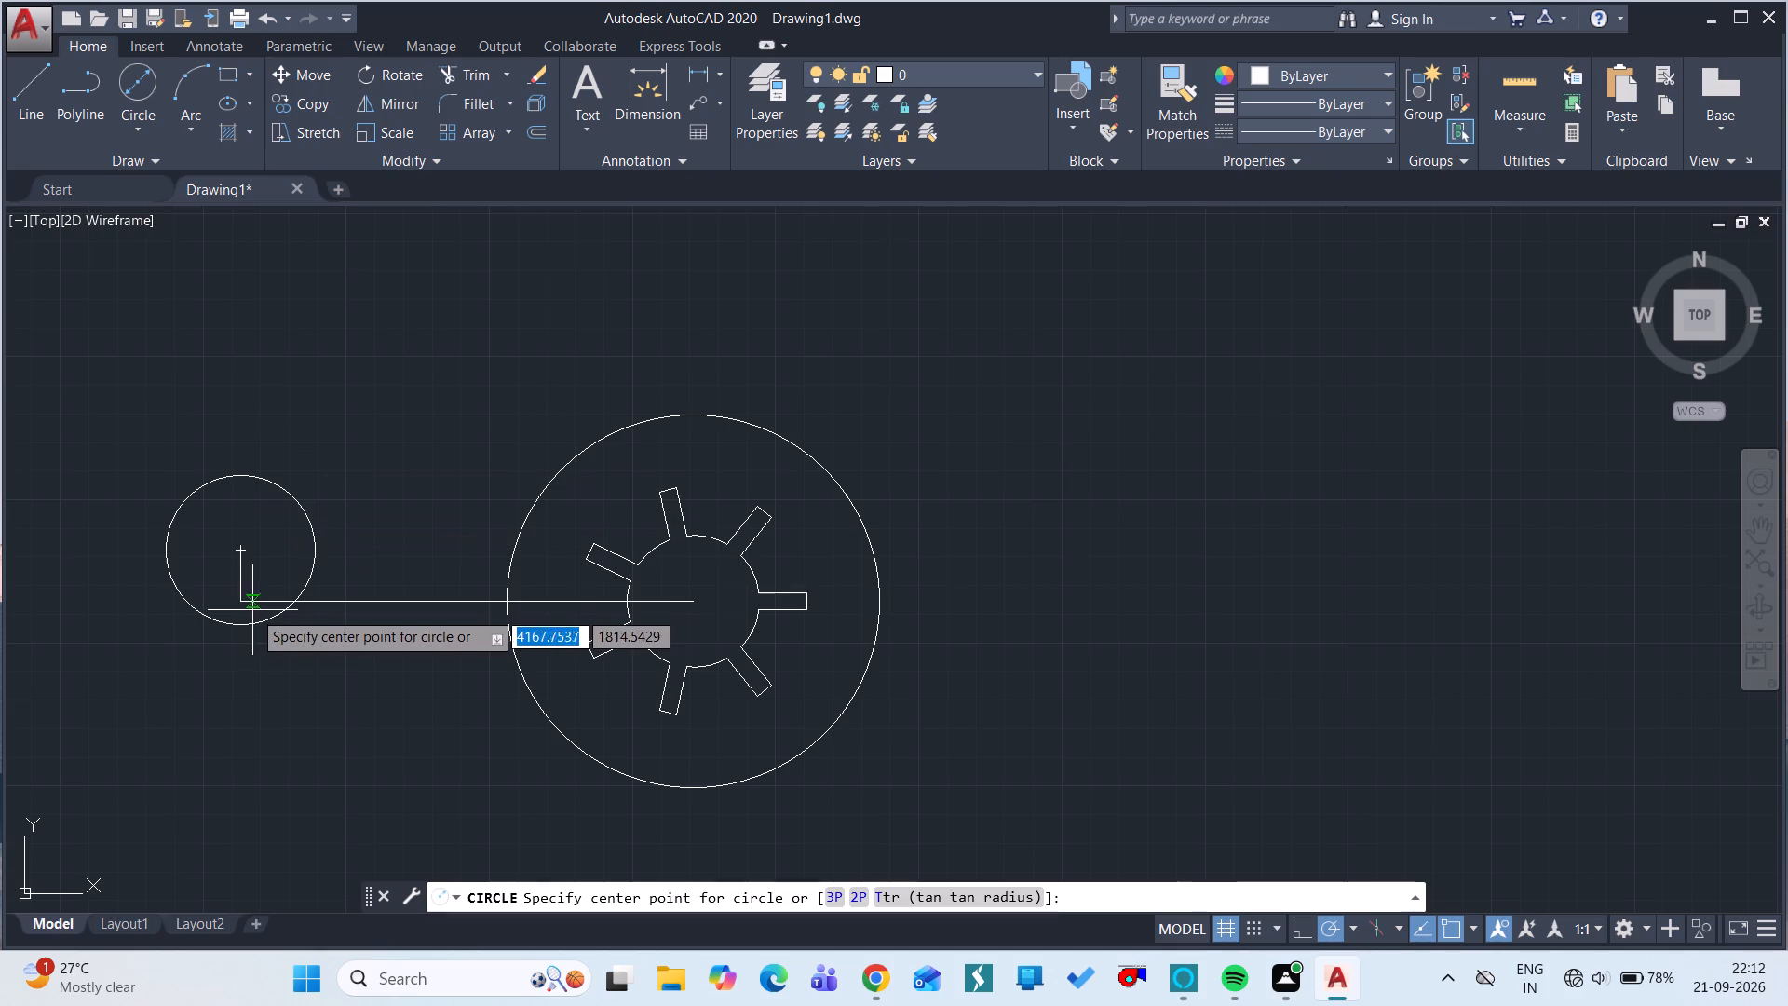
left_click(241, 553)
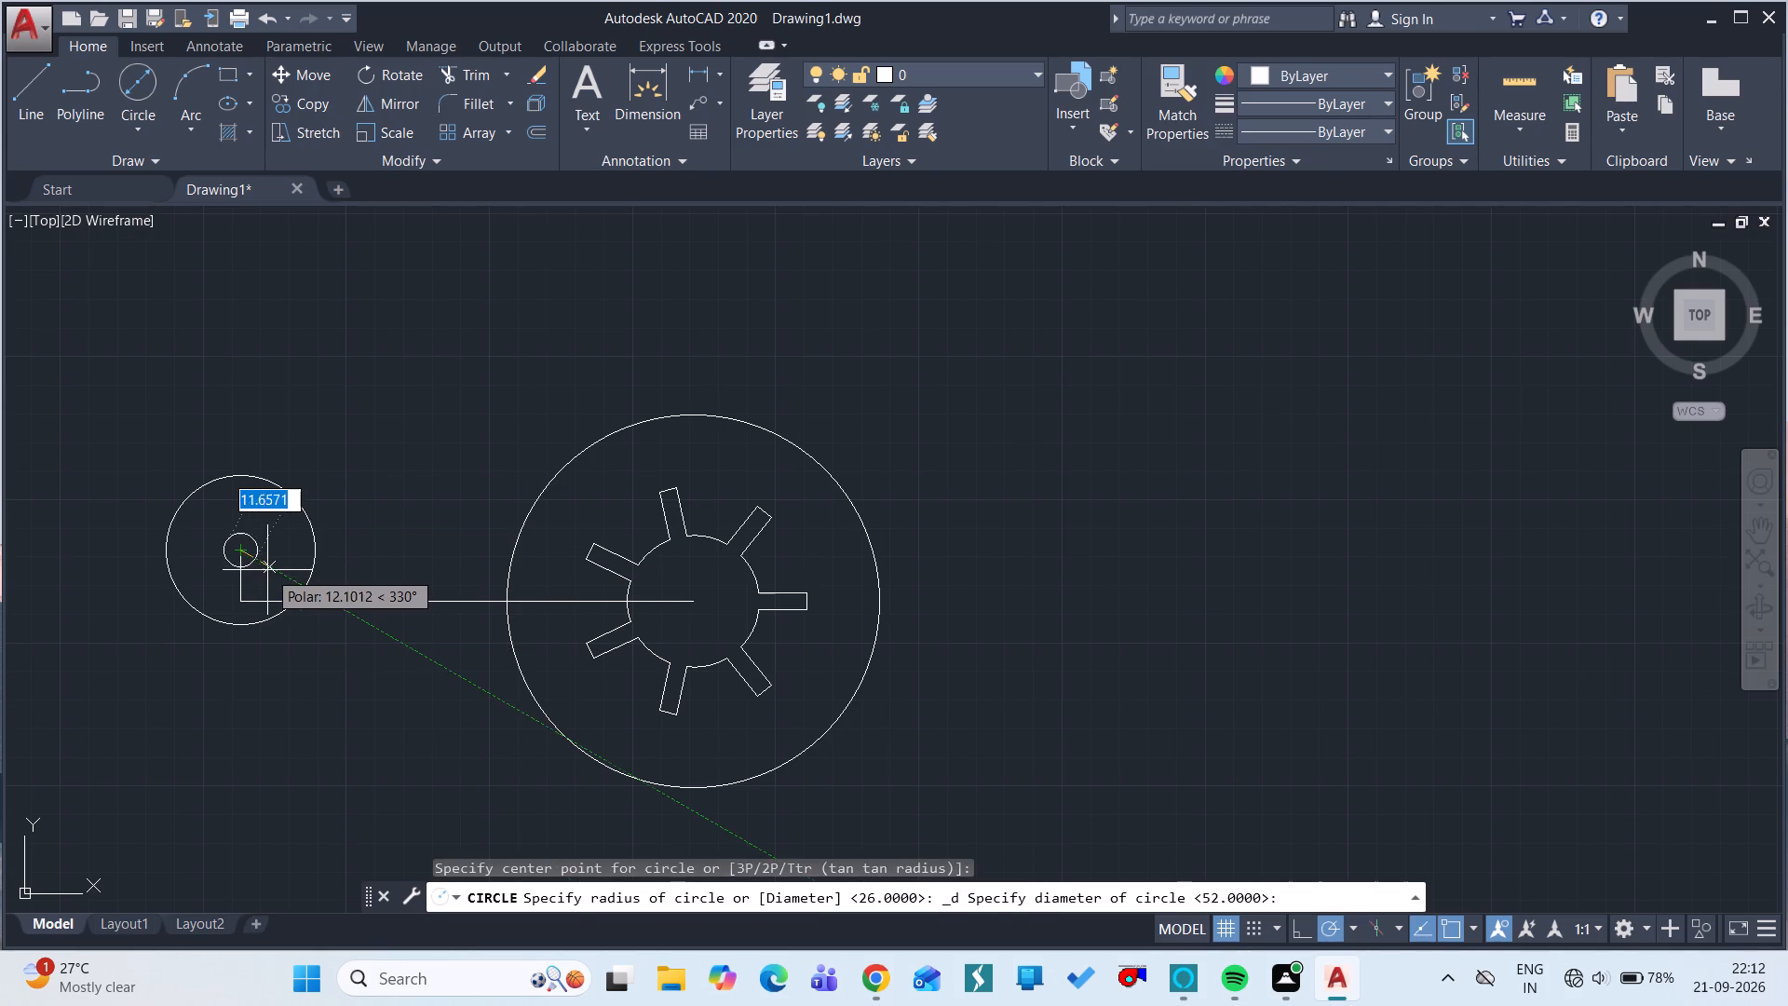
key("1")
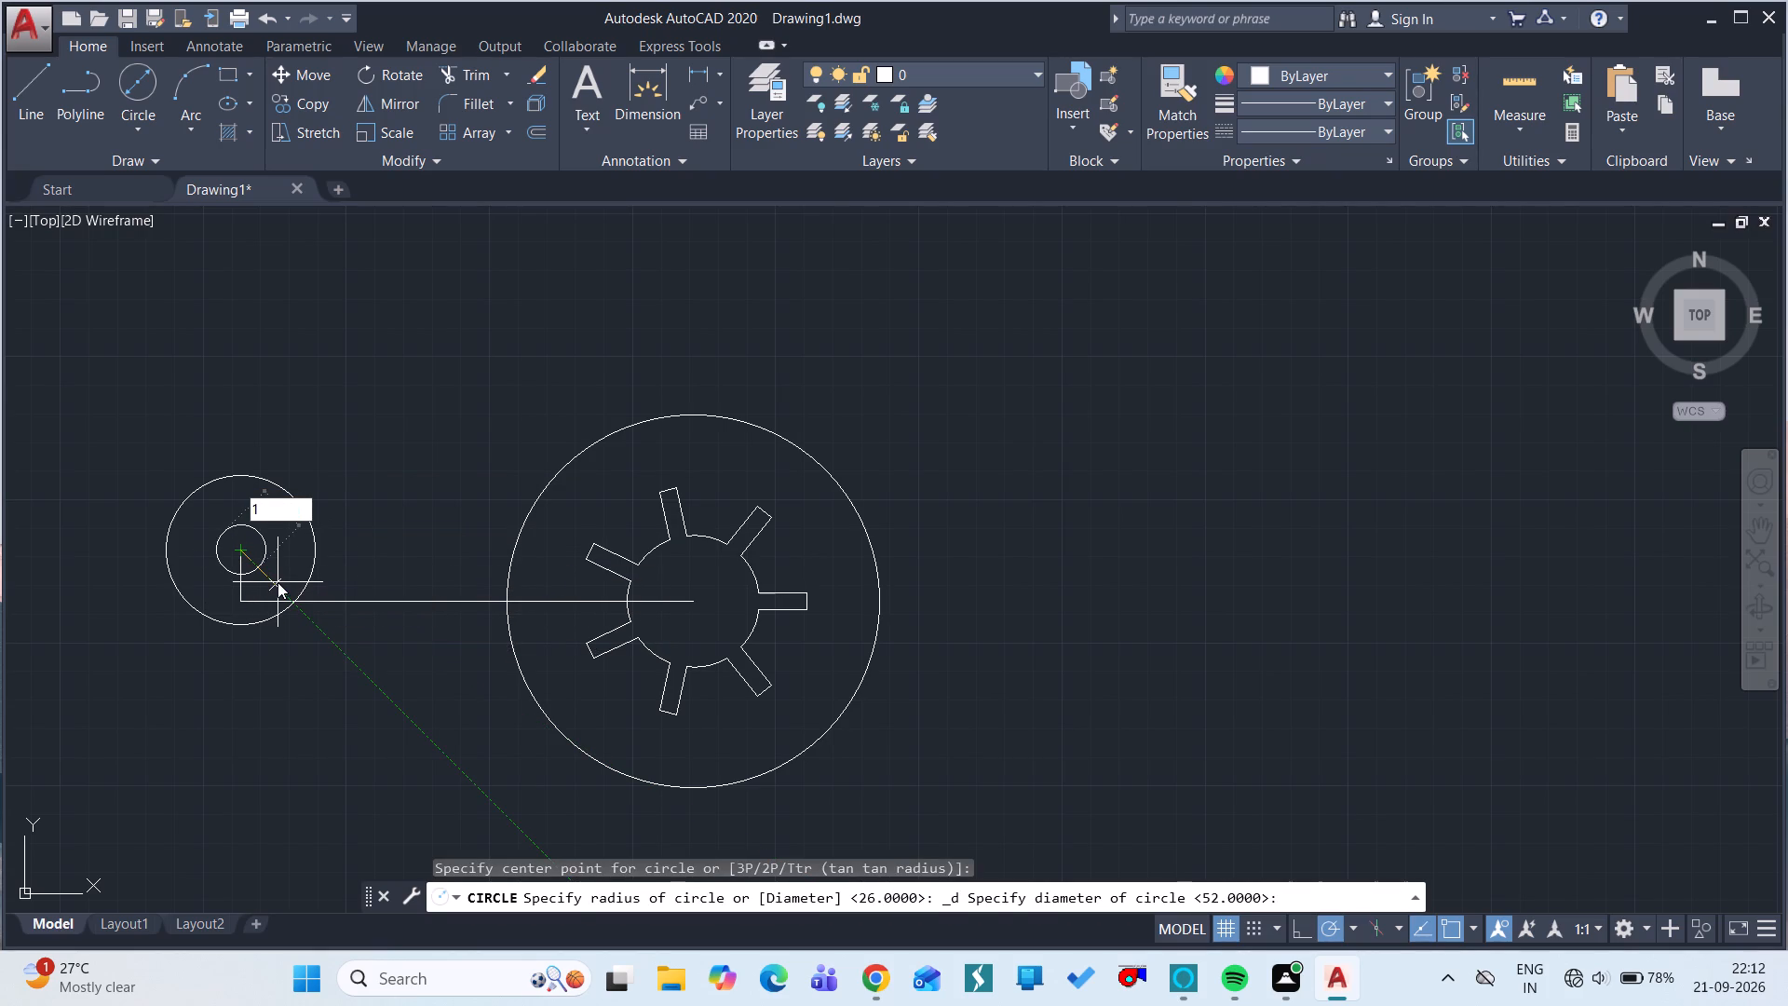
key("6")
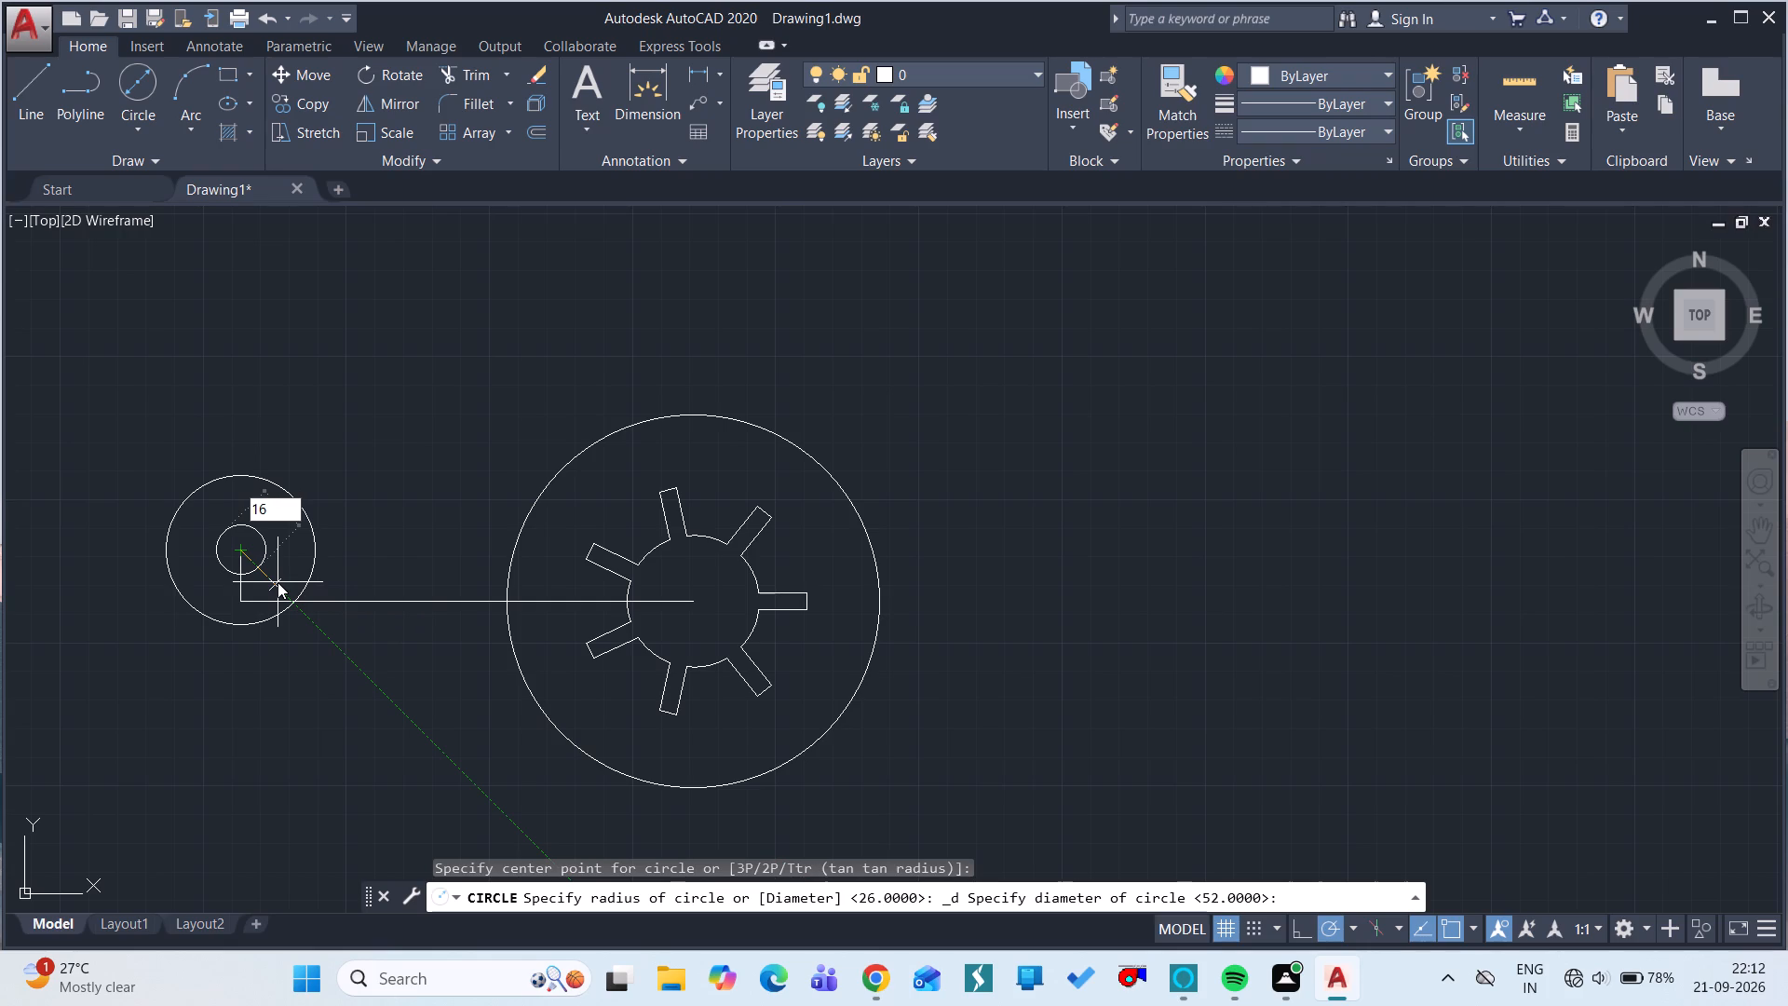
key("space")
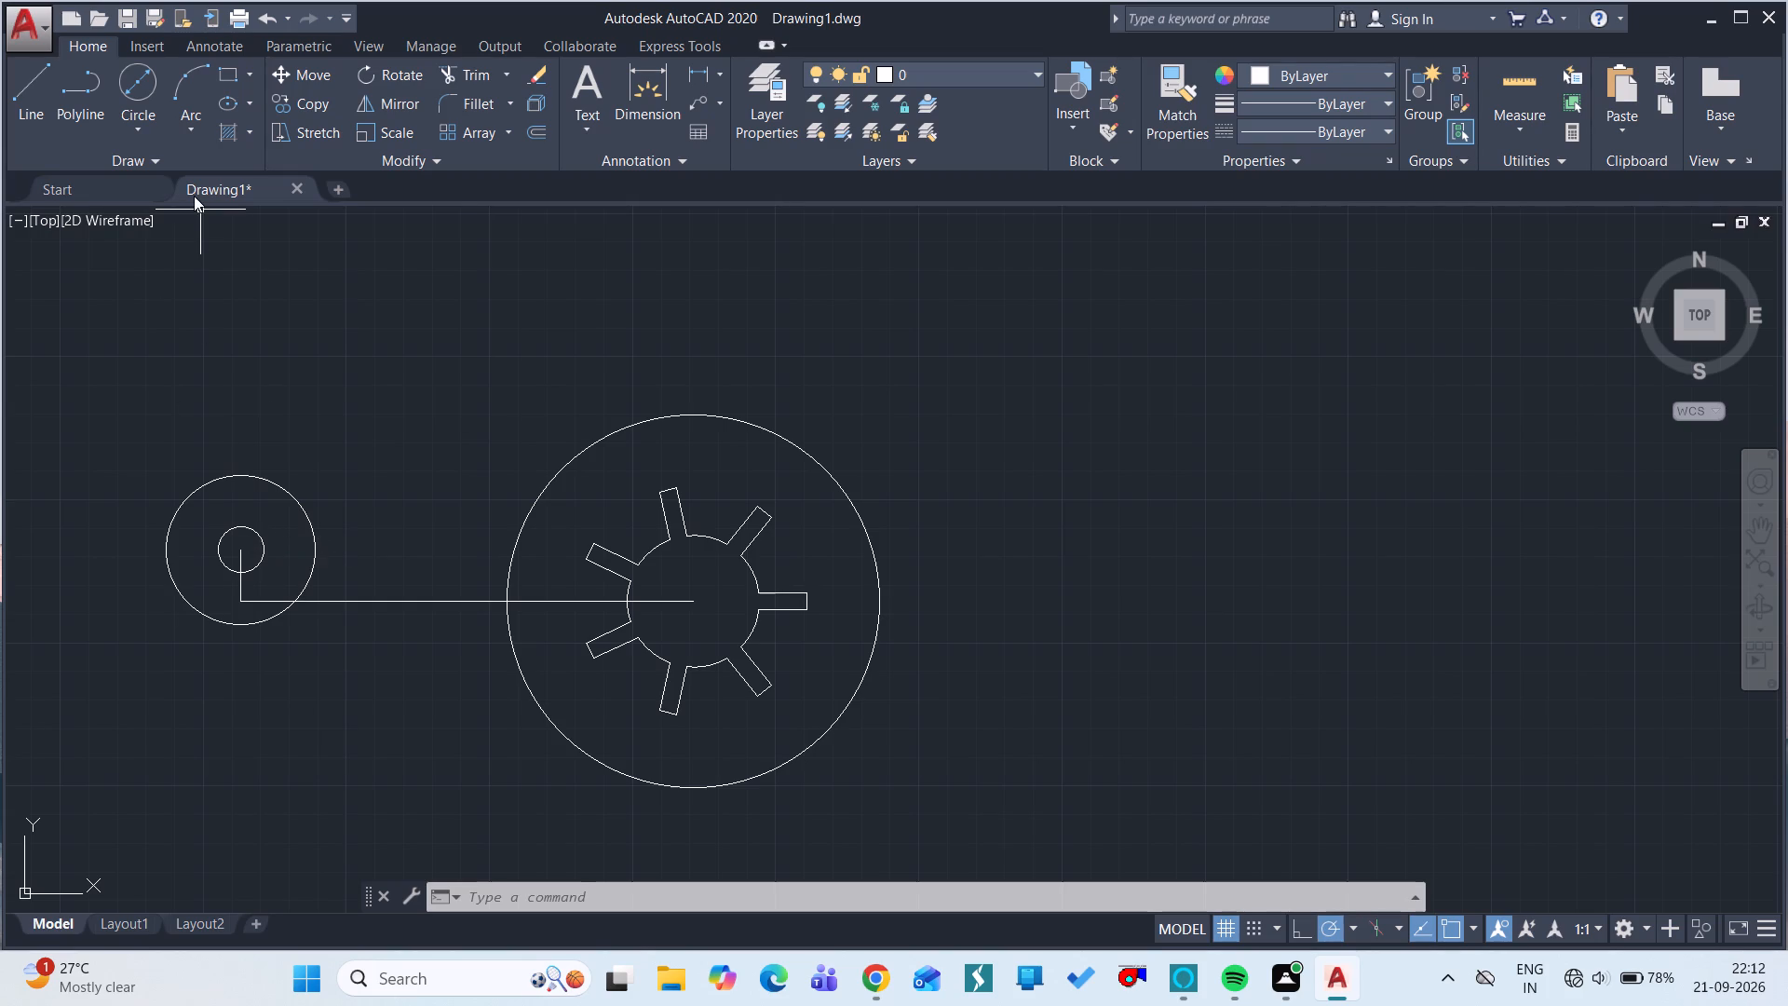
Draw another circle of diameter 34 on the same centre as the 16 and 52 diameter circles.
left_click(150, 124)
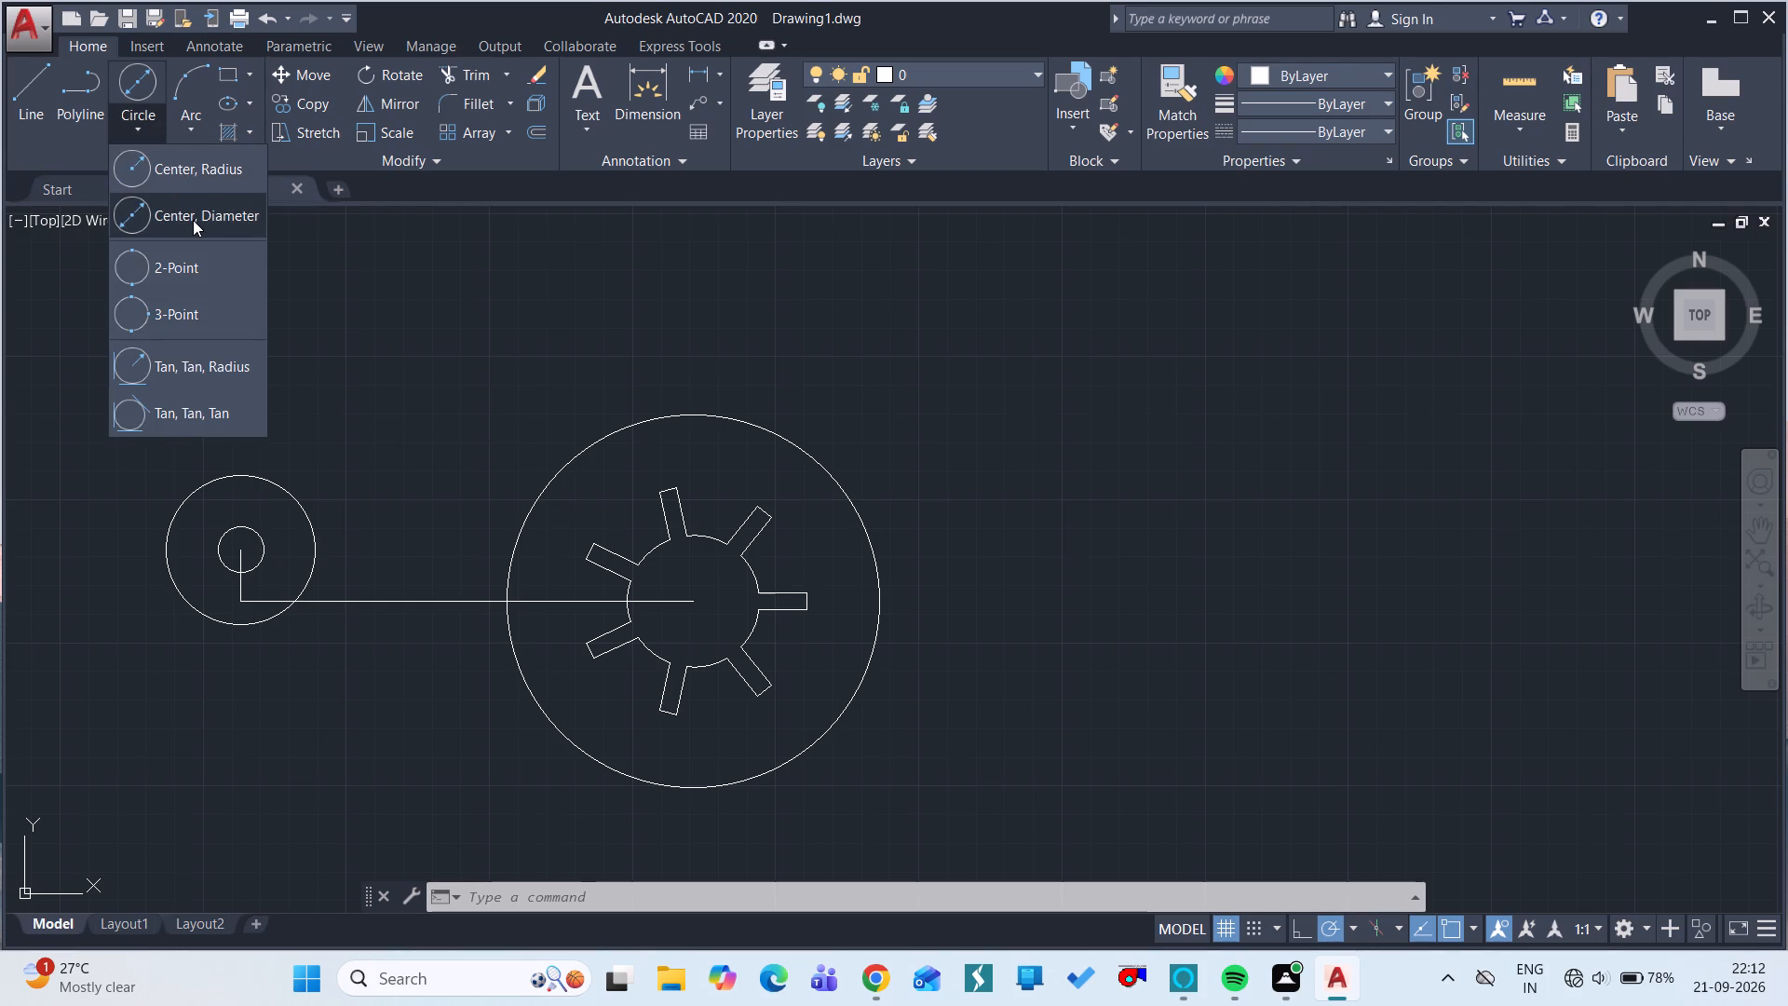
left_click(193, 220)
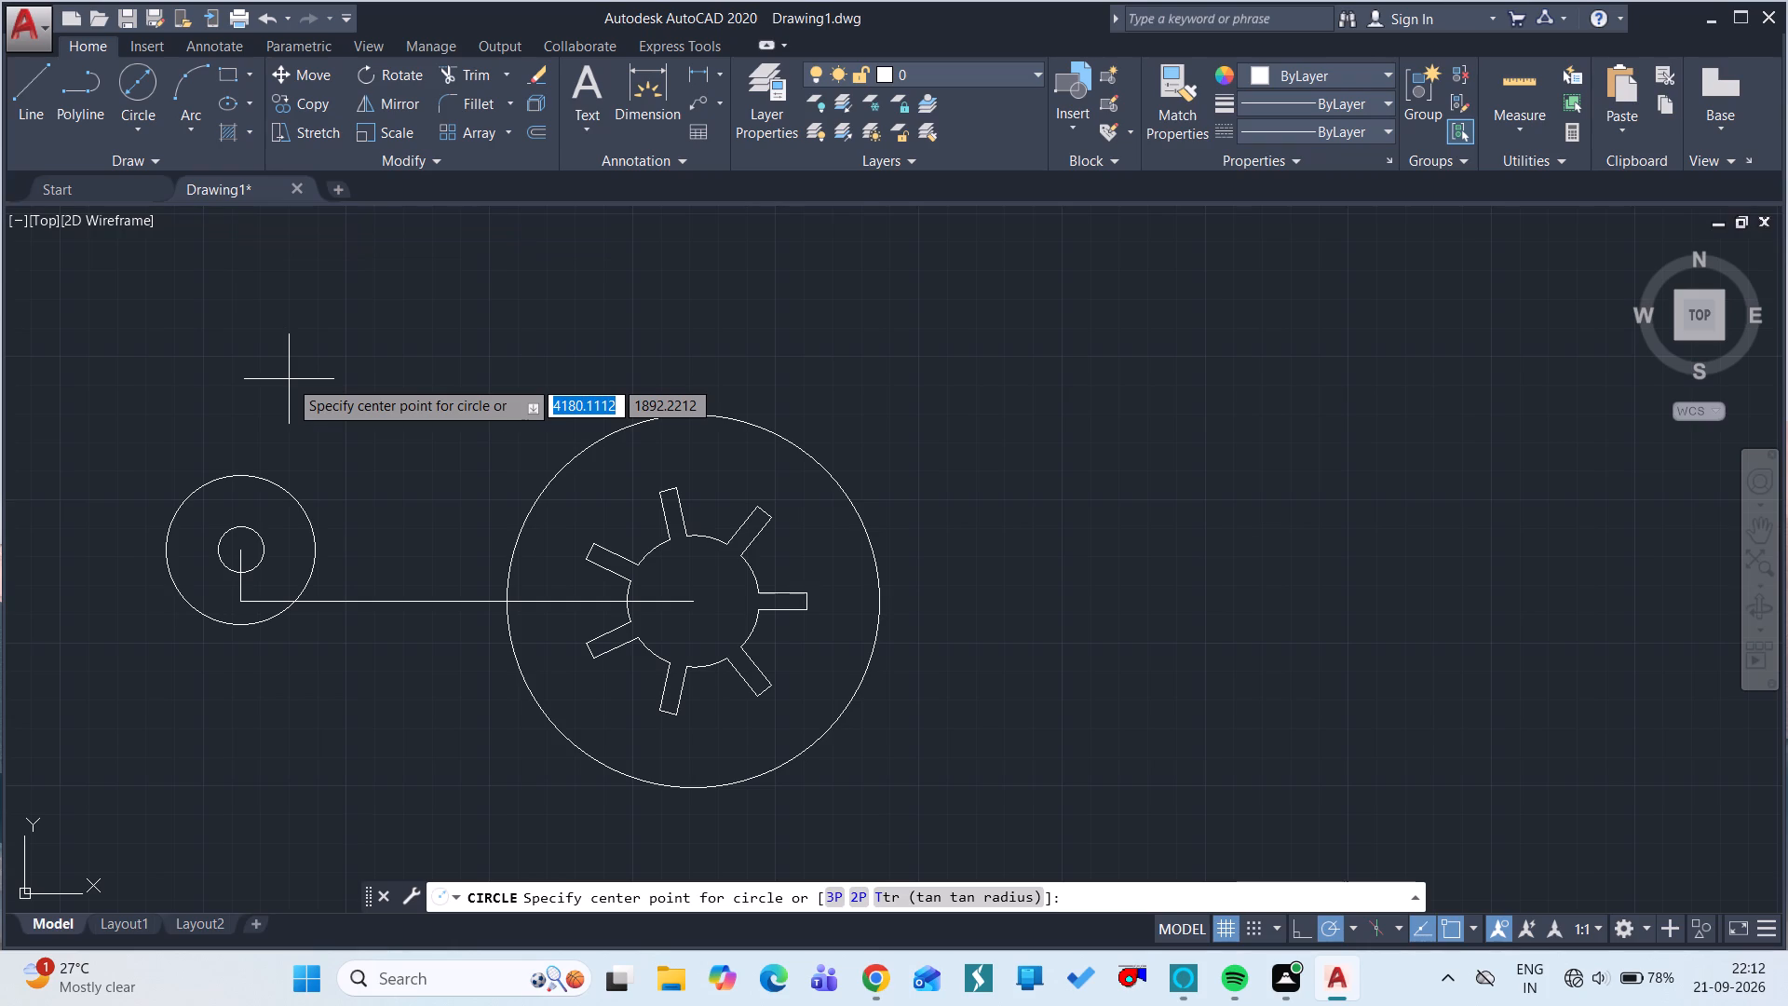
left_click(241, 546)
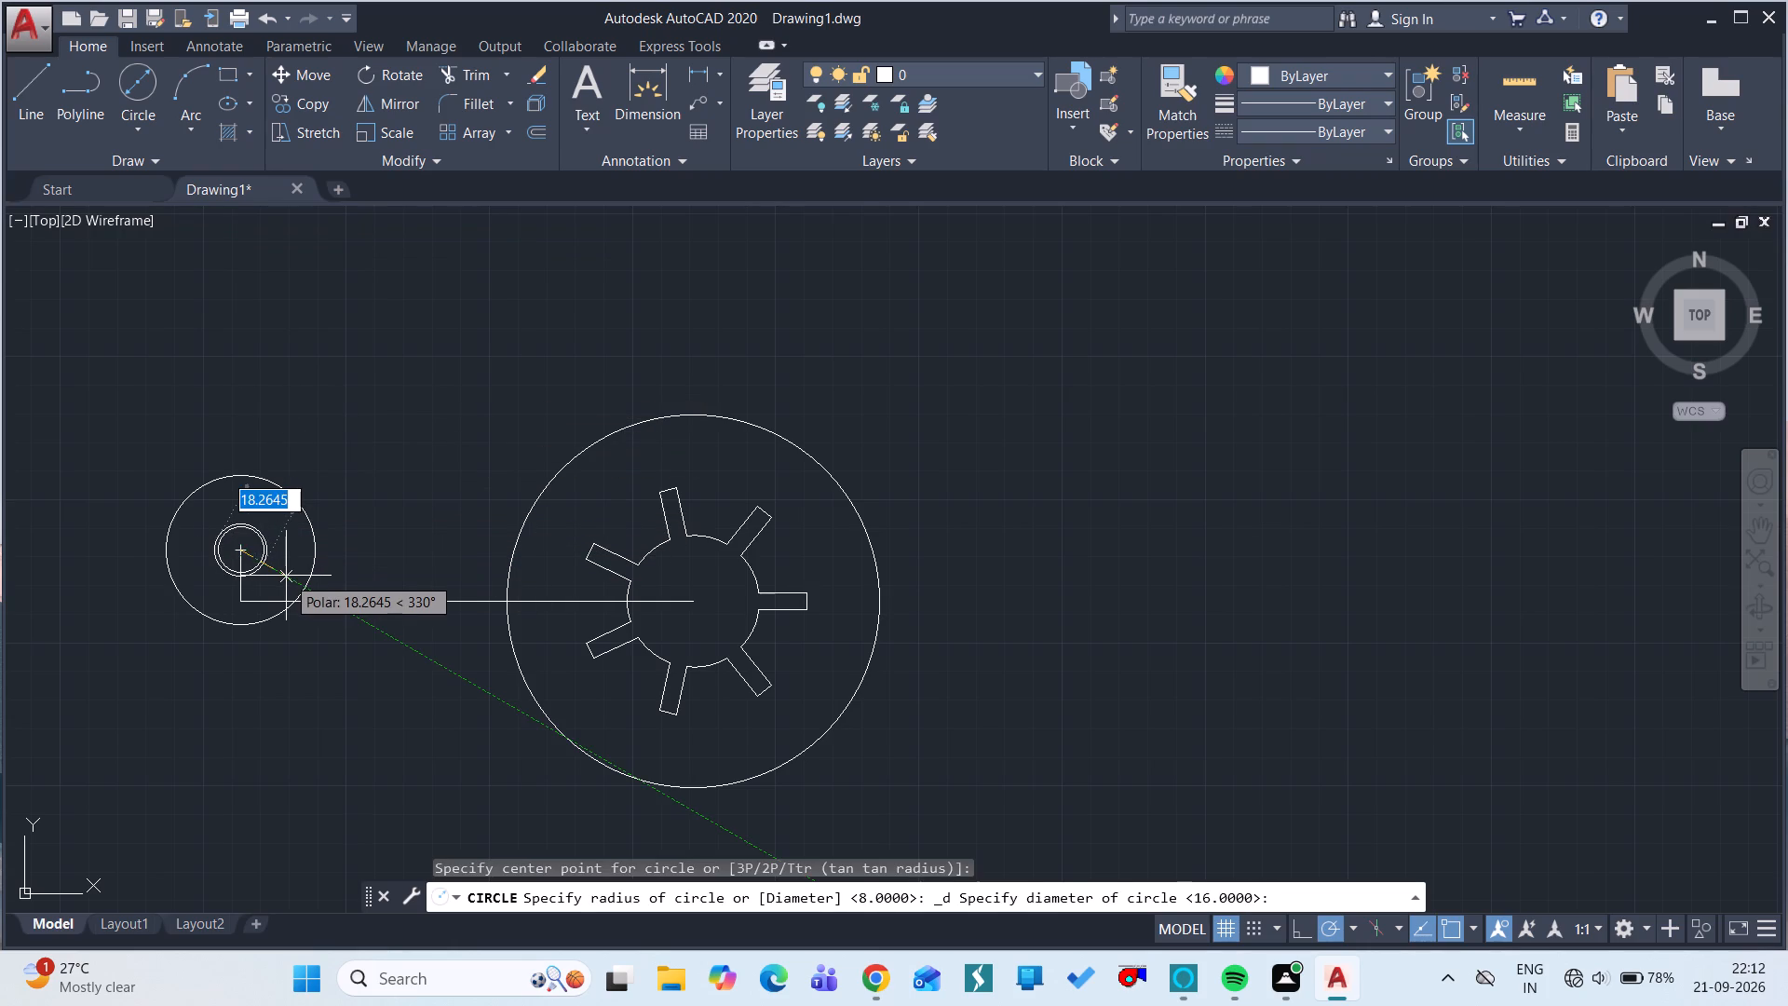
type("34")
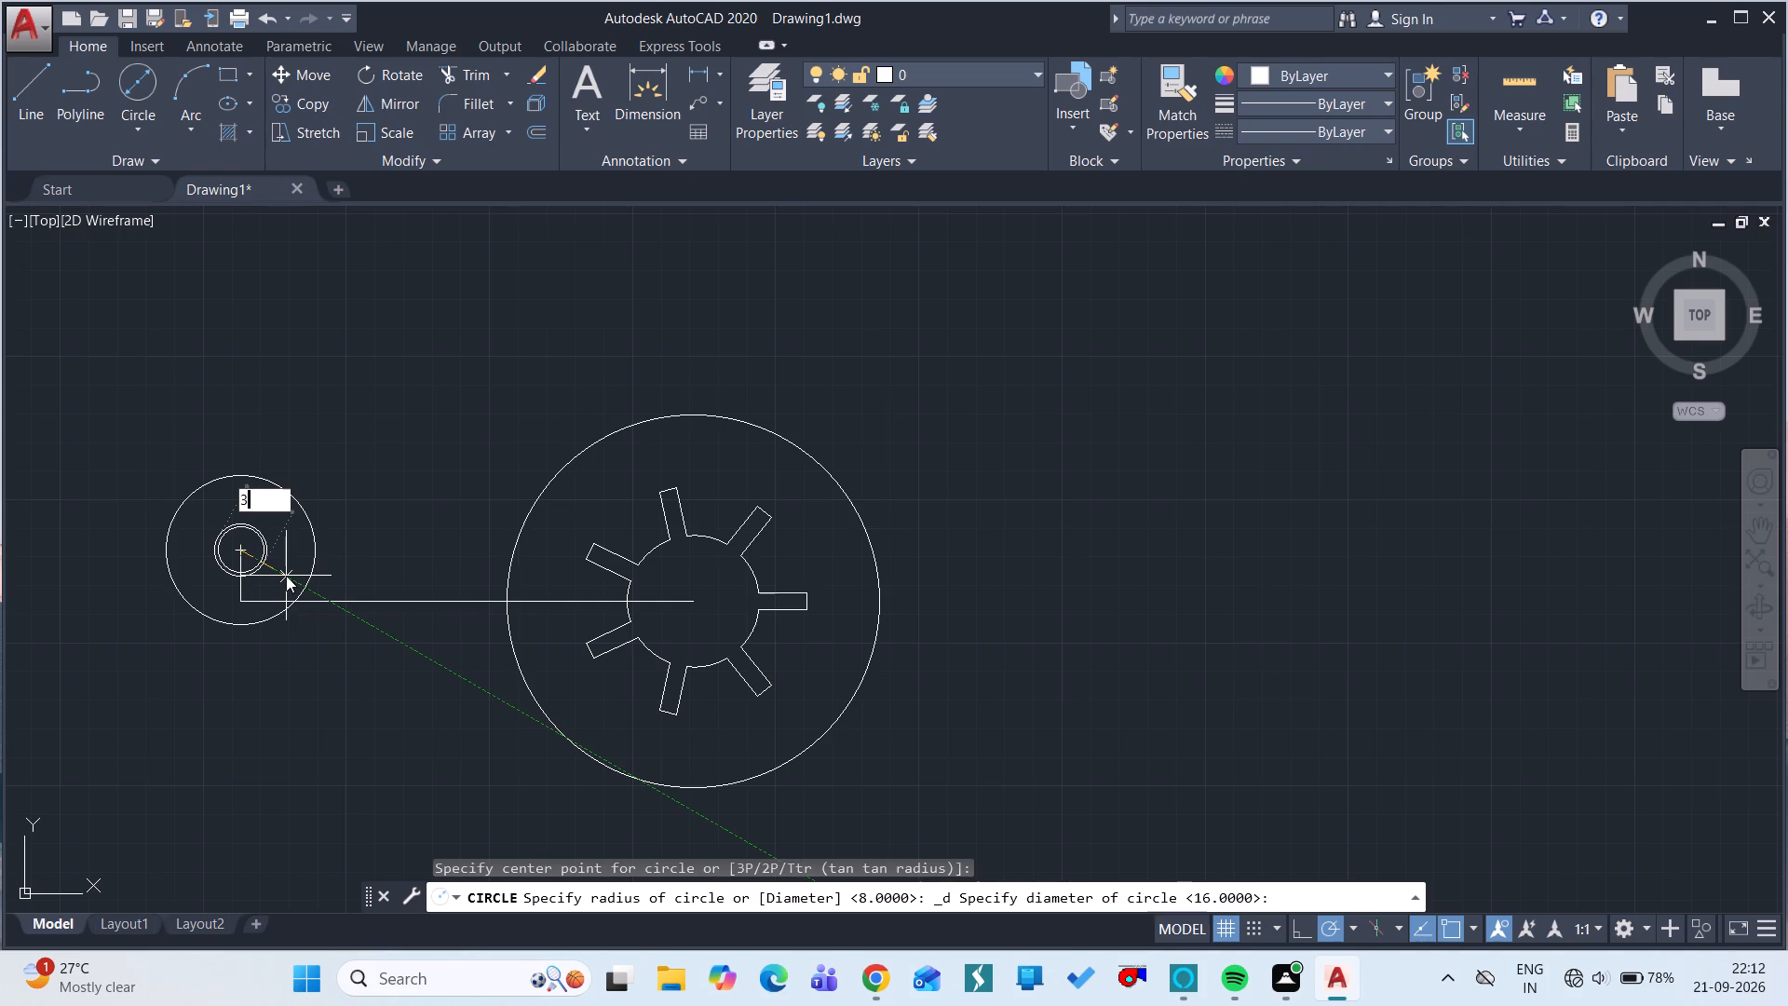
key("space")
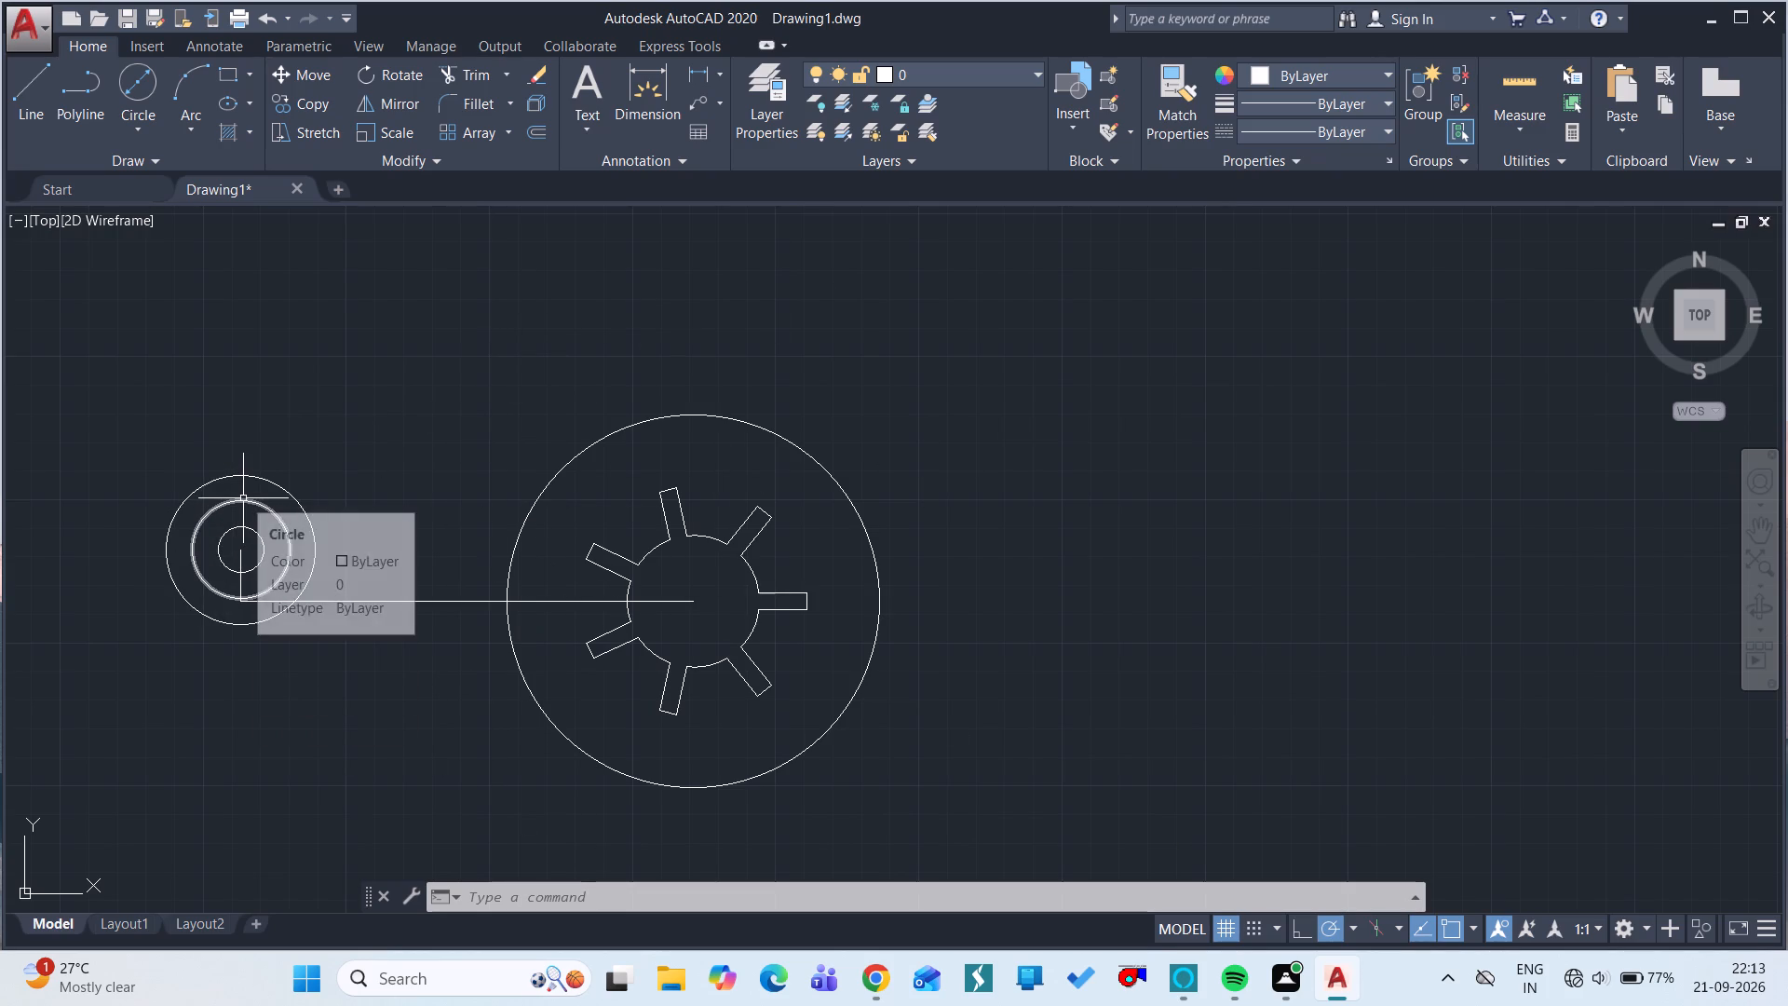
Draw a hole circle of diameter 8 centred on the 34-diameter circle's quadrant facing the slotted wheel.
left_click(145, 127)
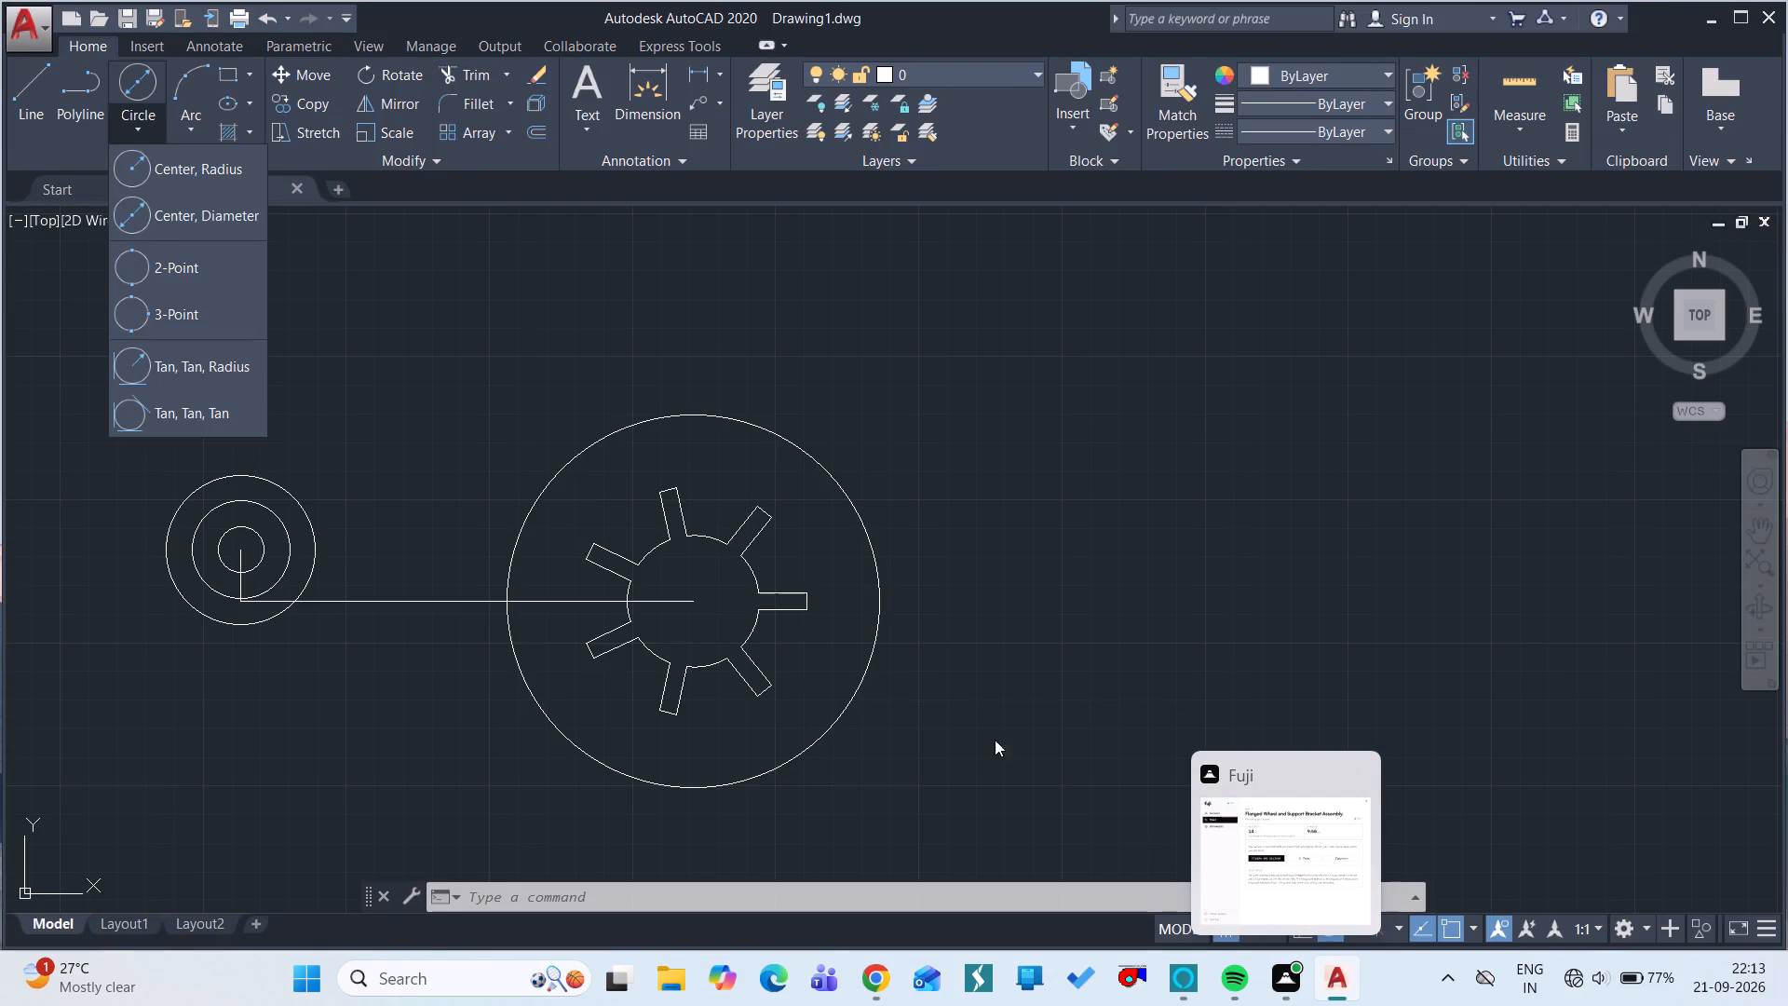
left_click(956, 444)
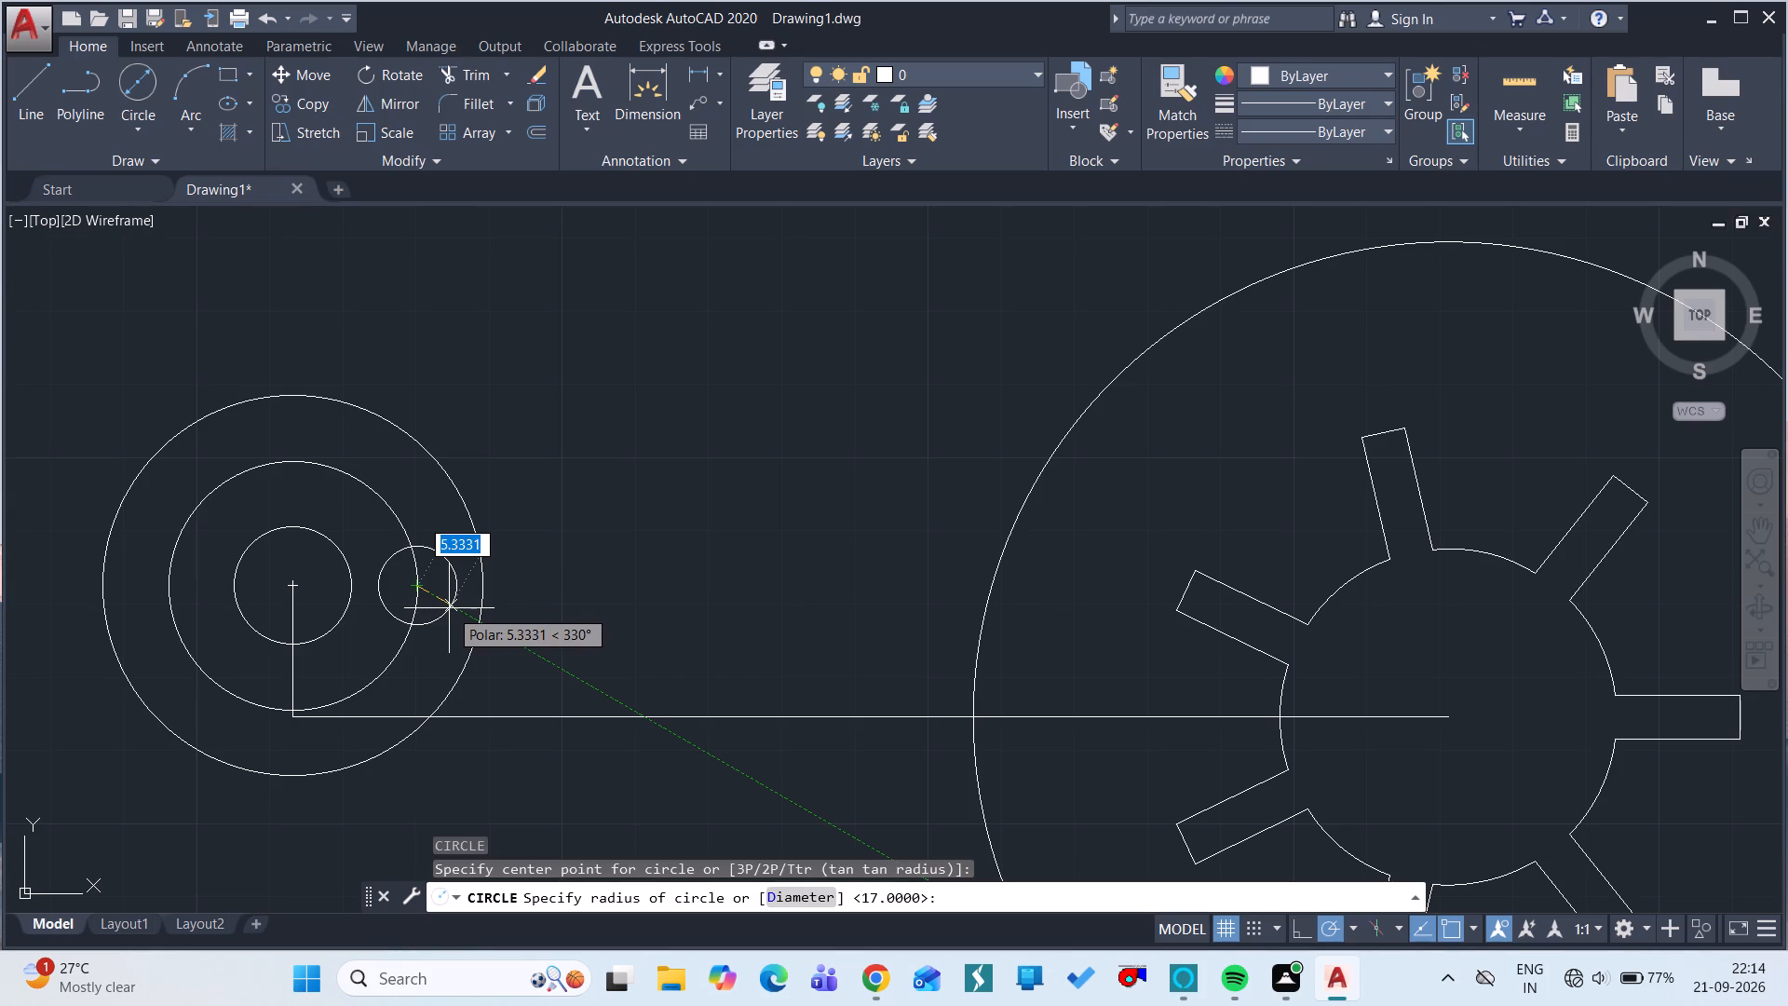
key("d")
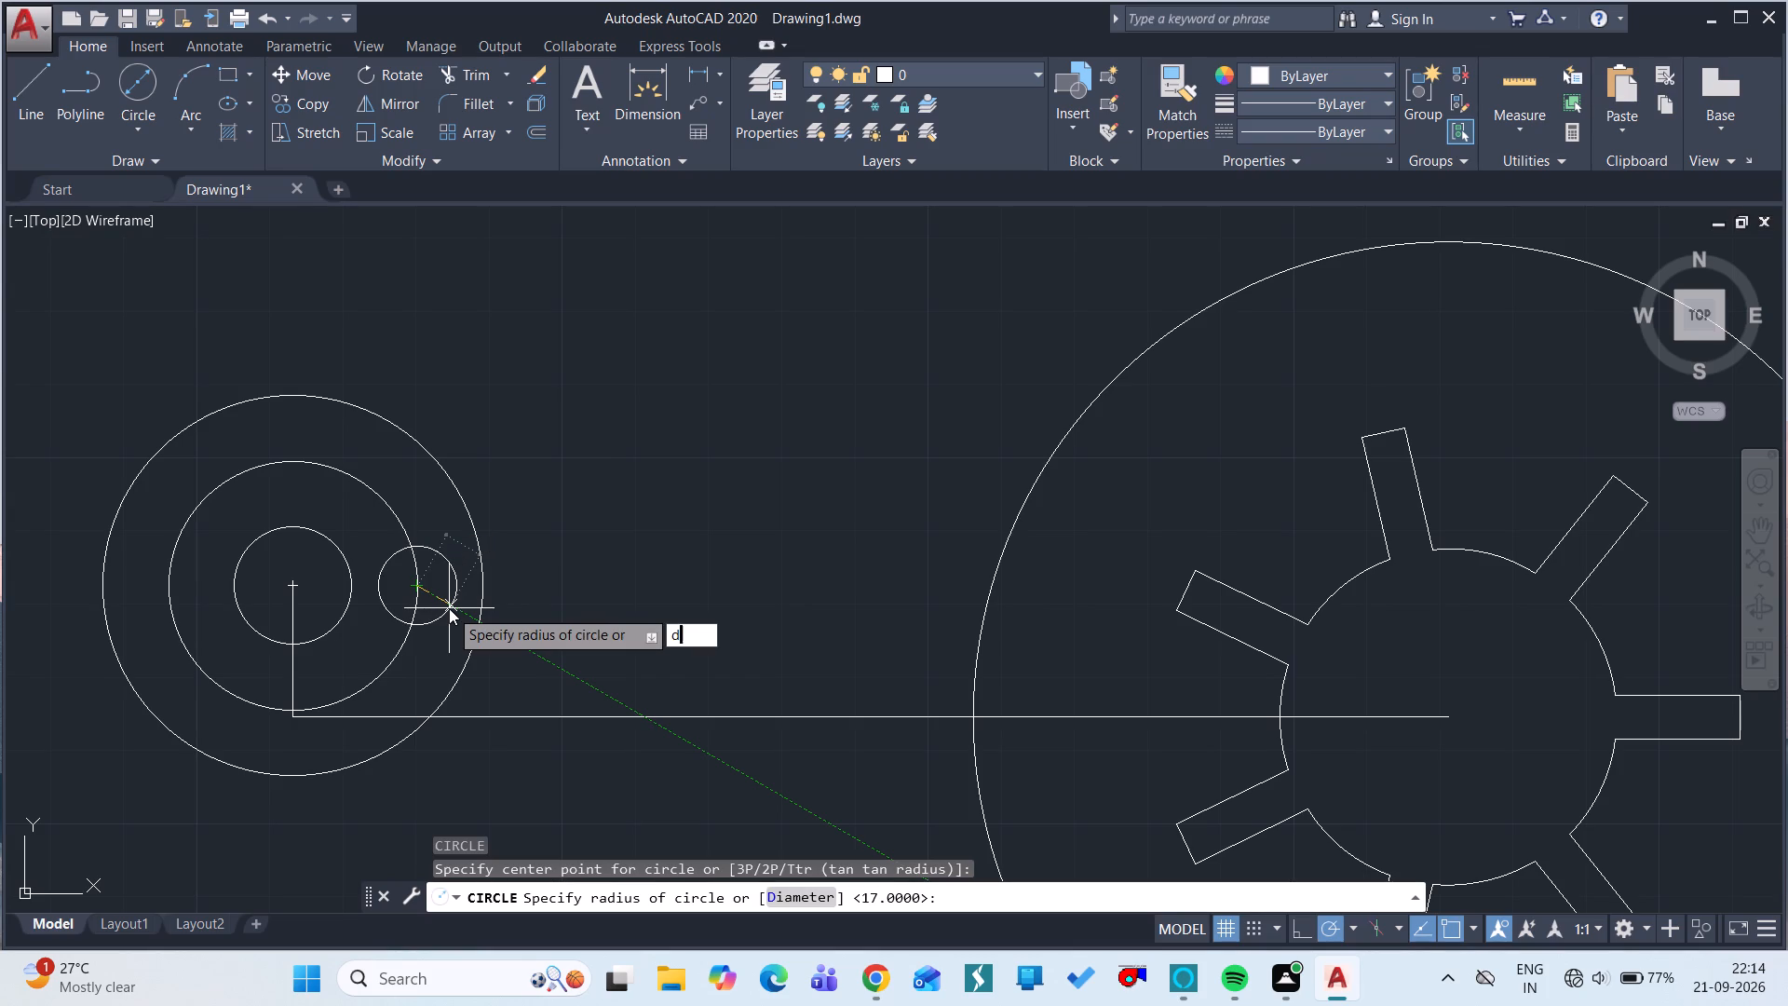
key("space")
type("8")
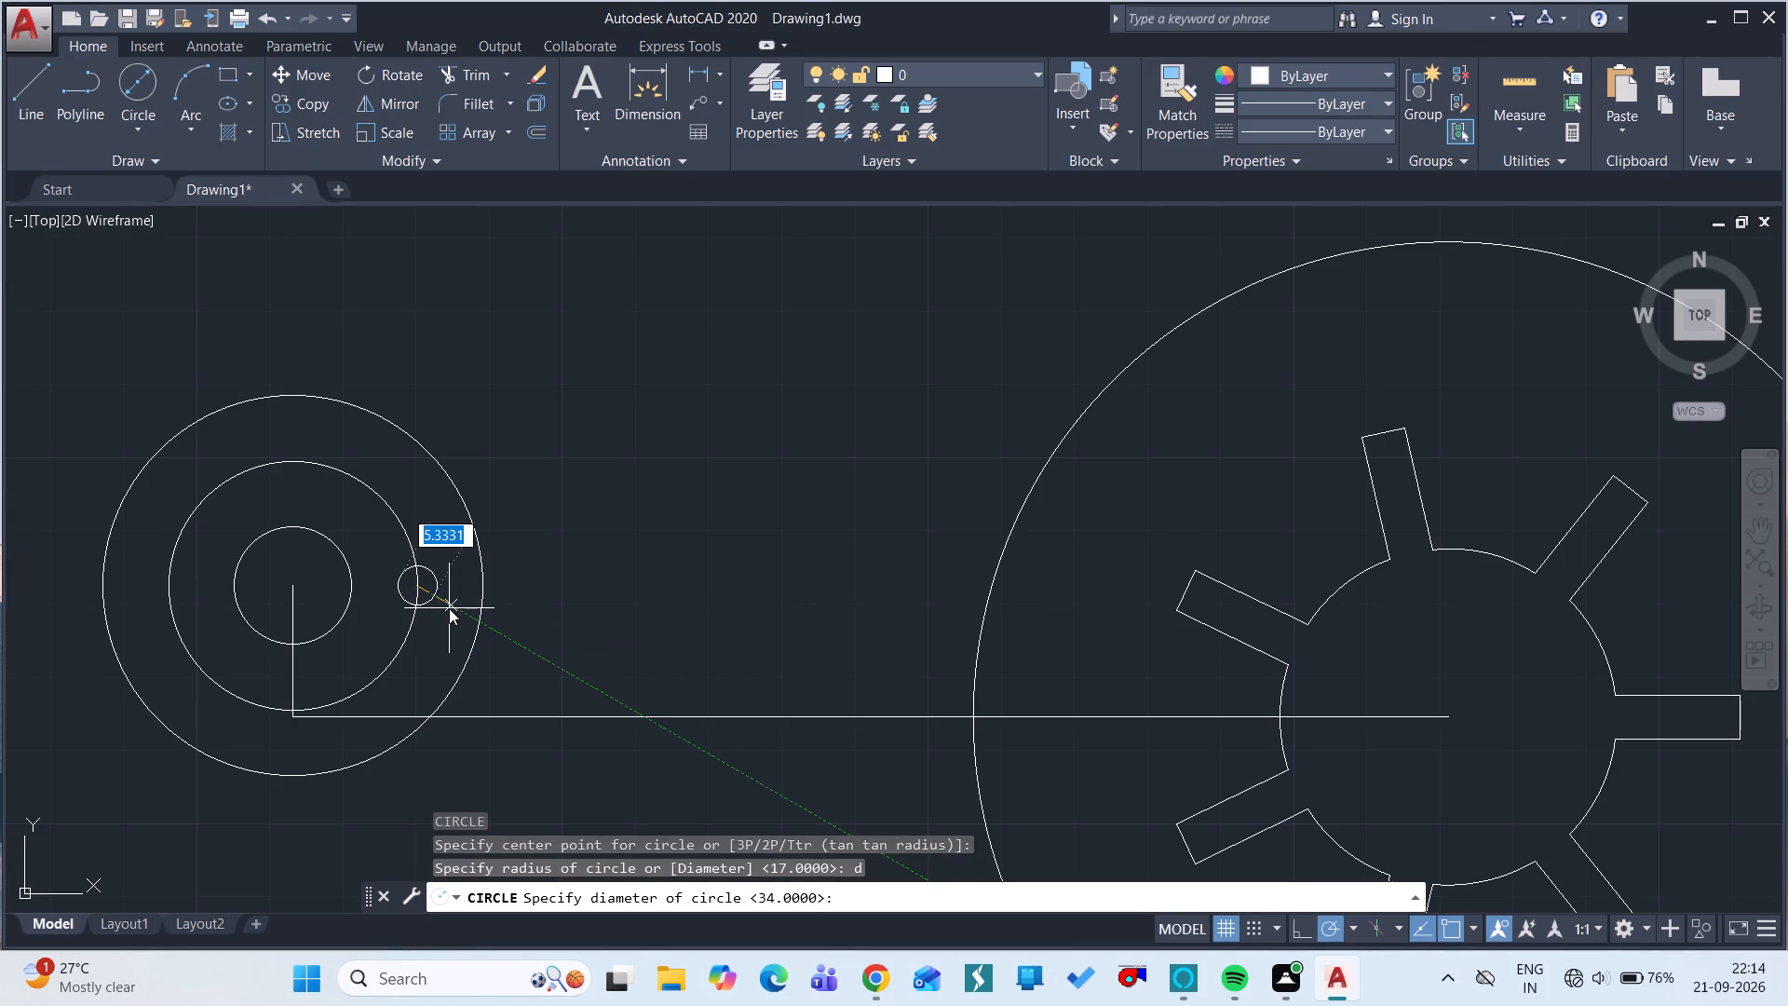
key("space")
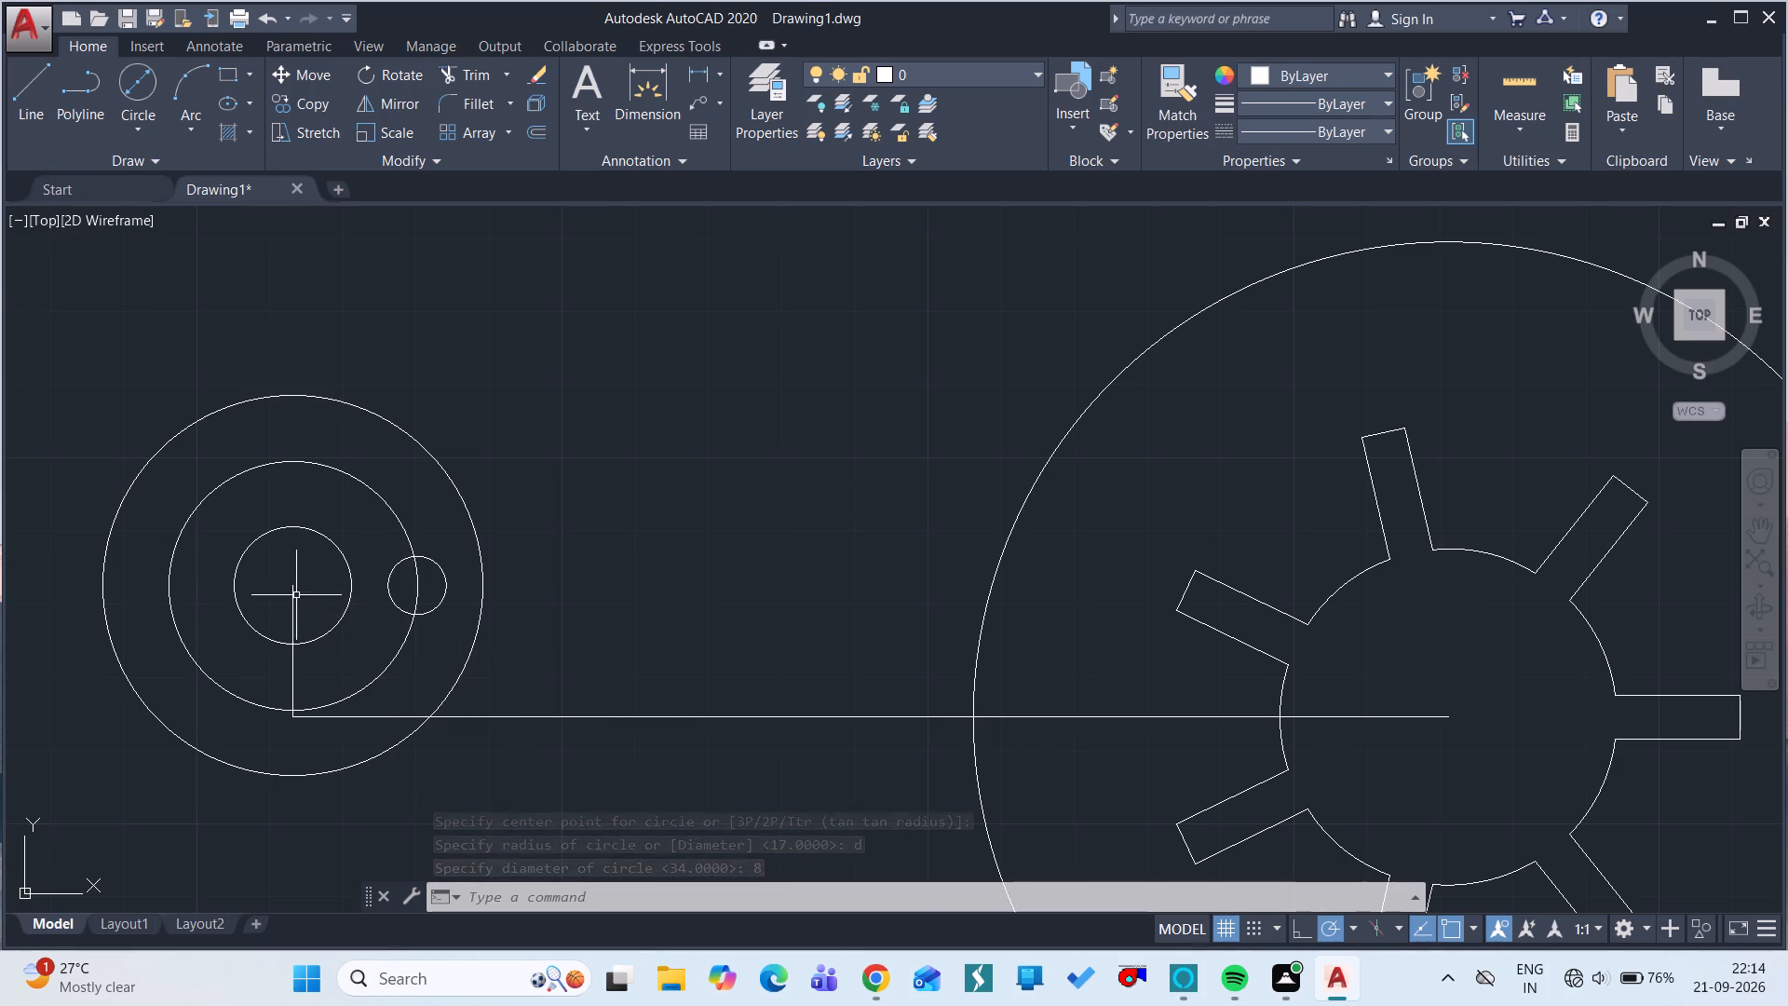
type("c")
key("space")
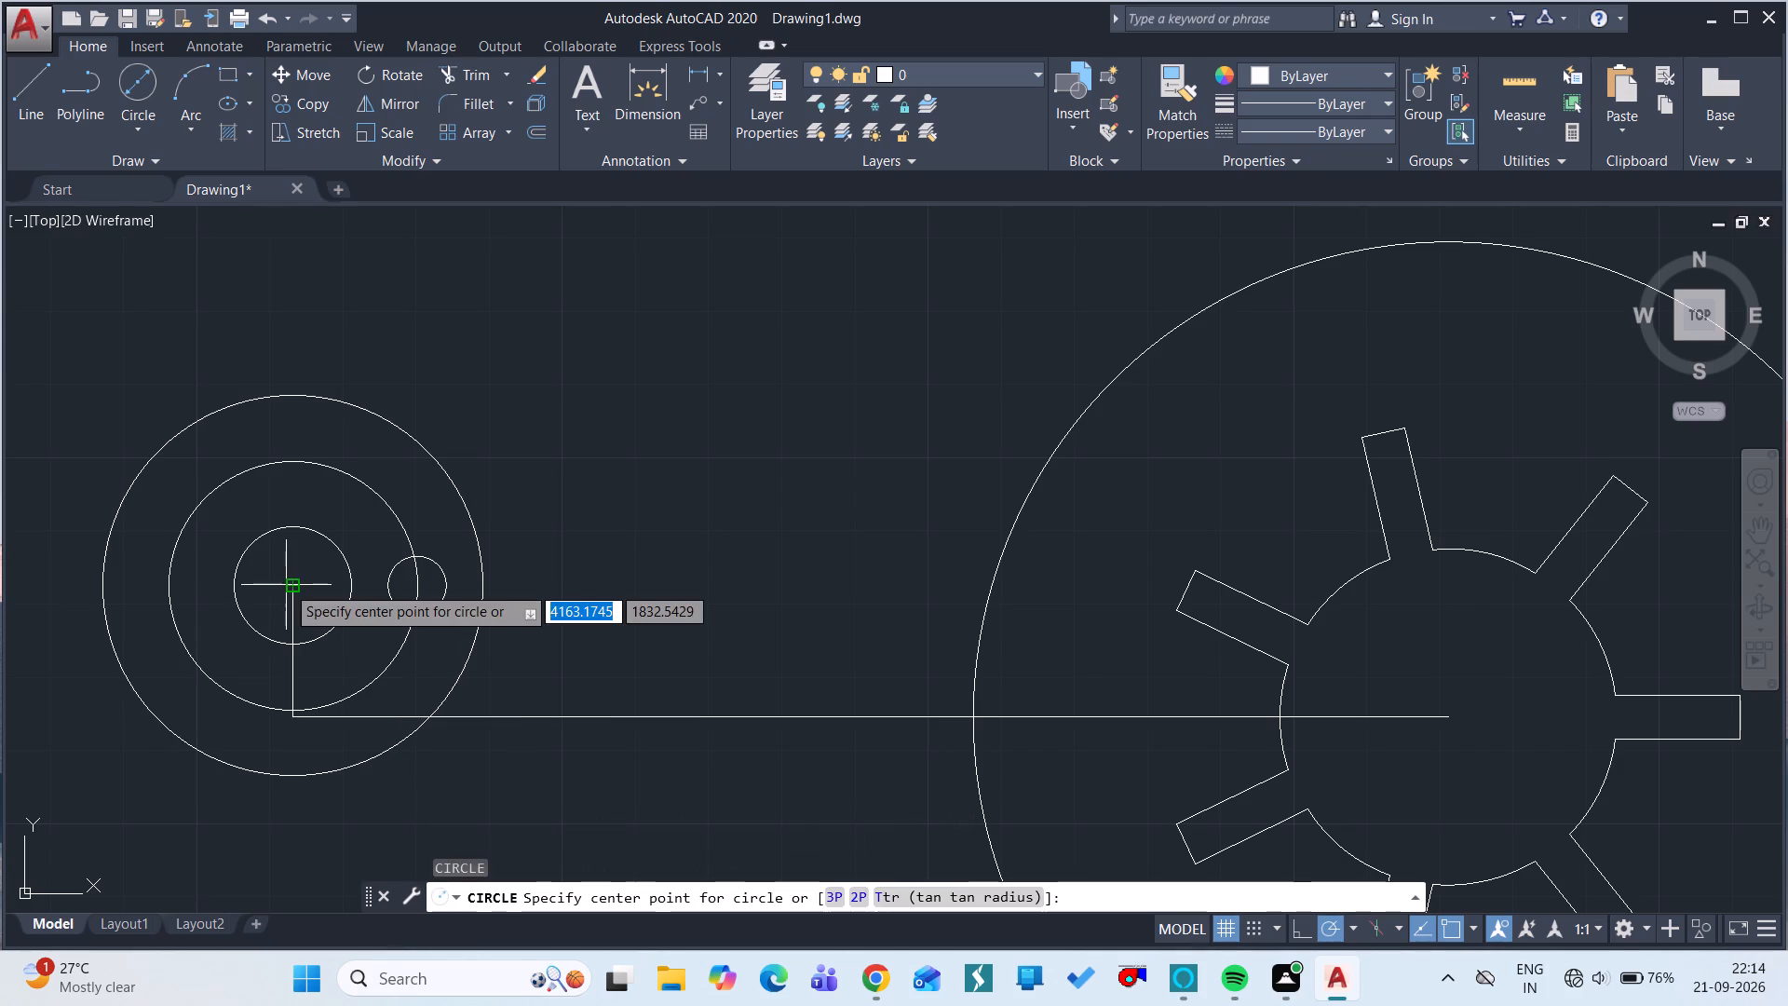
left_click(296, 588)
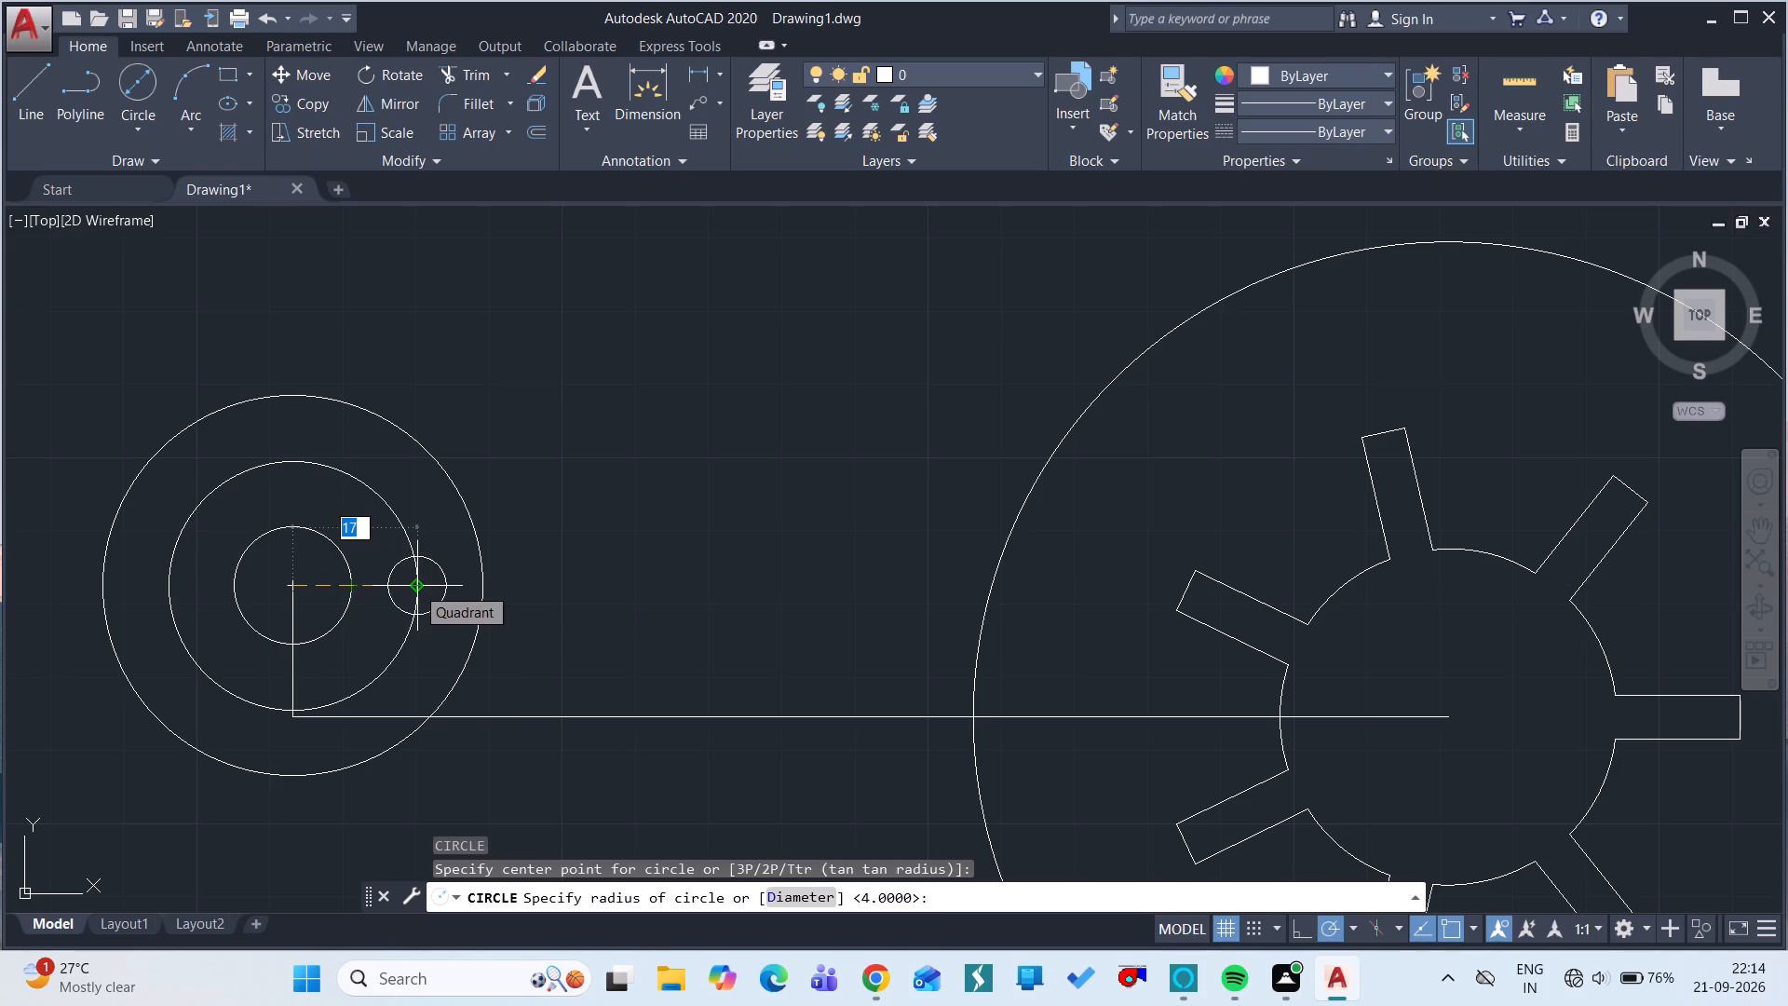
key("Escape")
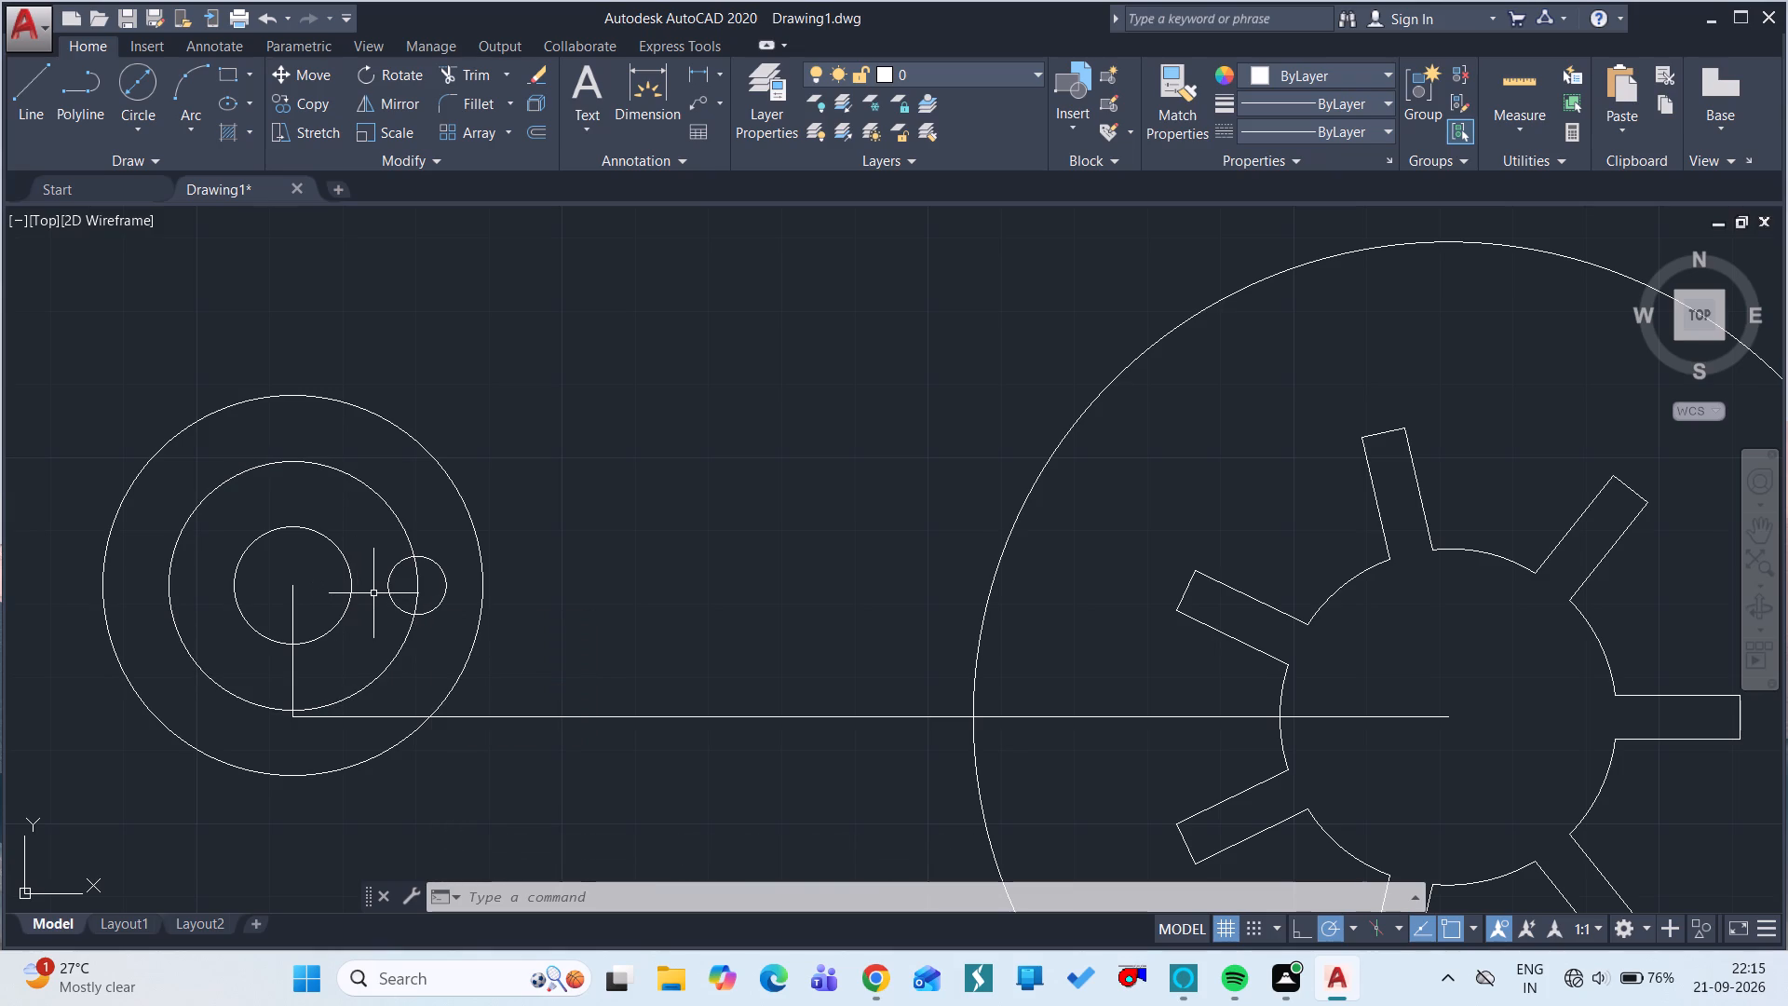
Create a polar array of the 8-diameter circle with 8 items around the centre of the concentric circles.
type("arr")
key("Down")
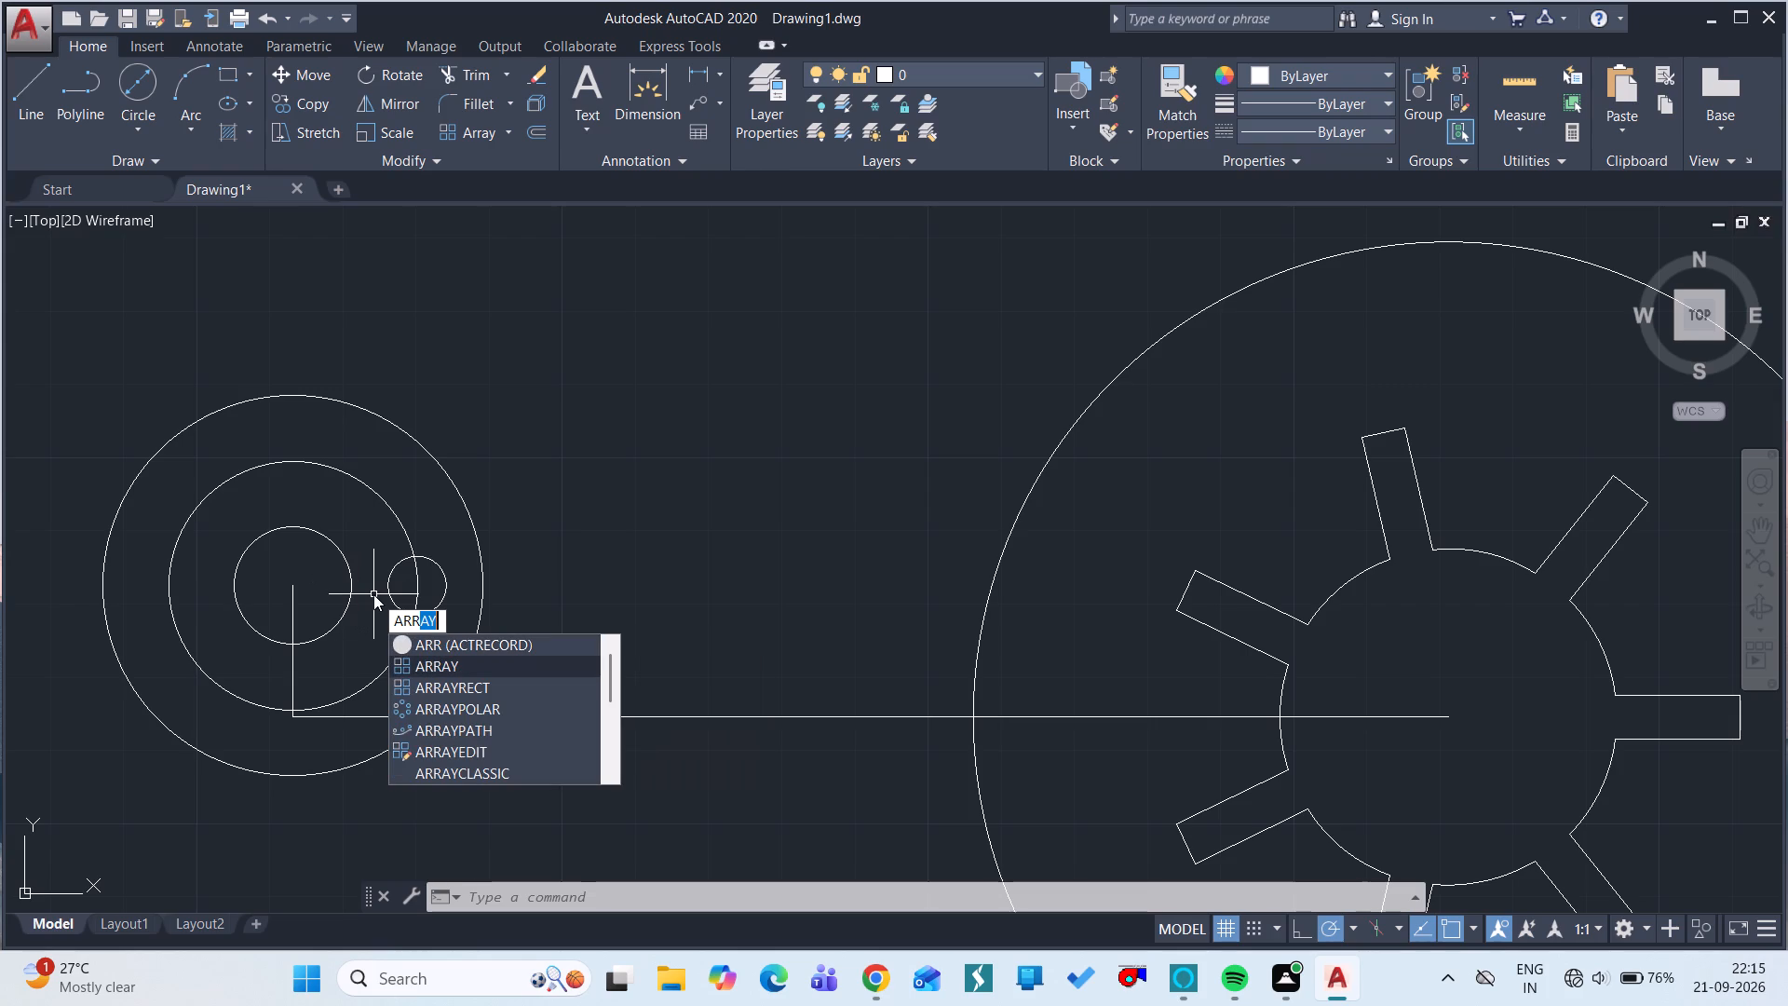
key("Return")
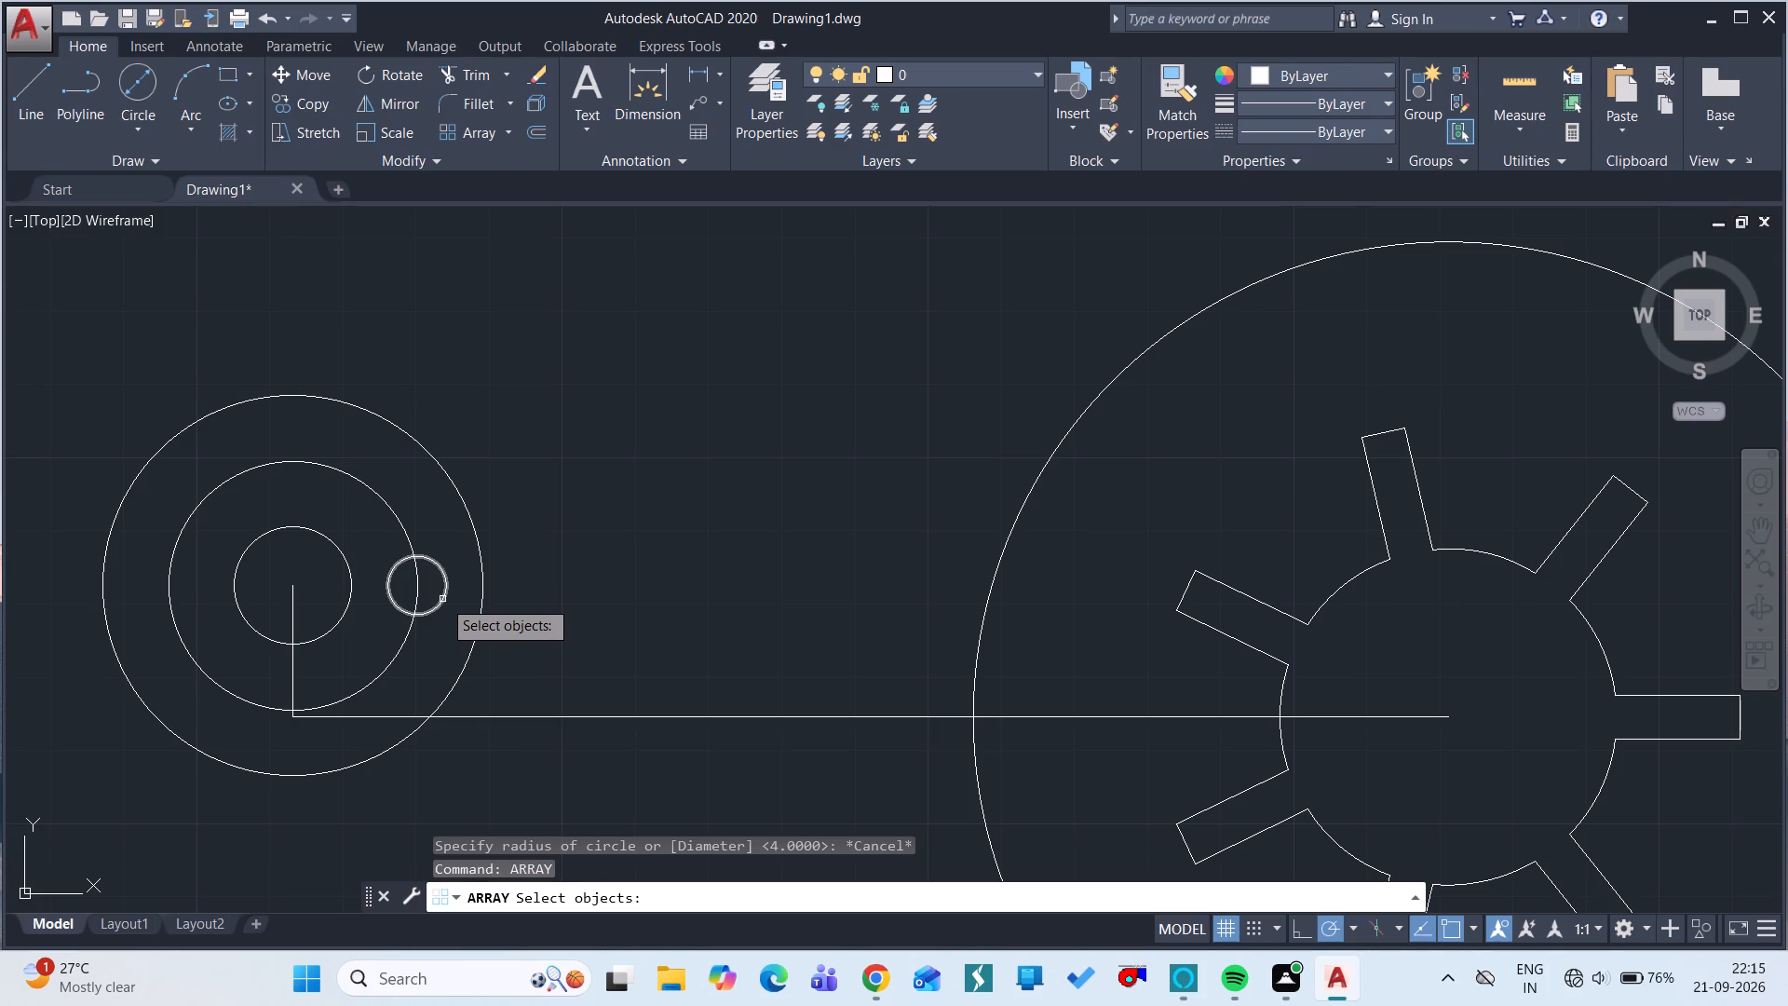
left_click(442, 599)
left_click(442, 599)
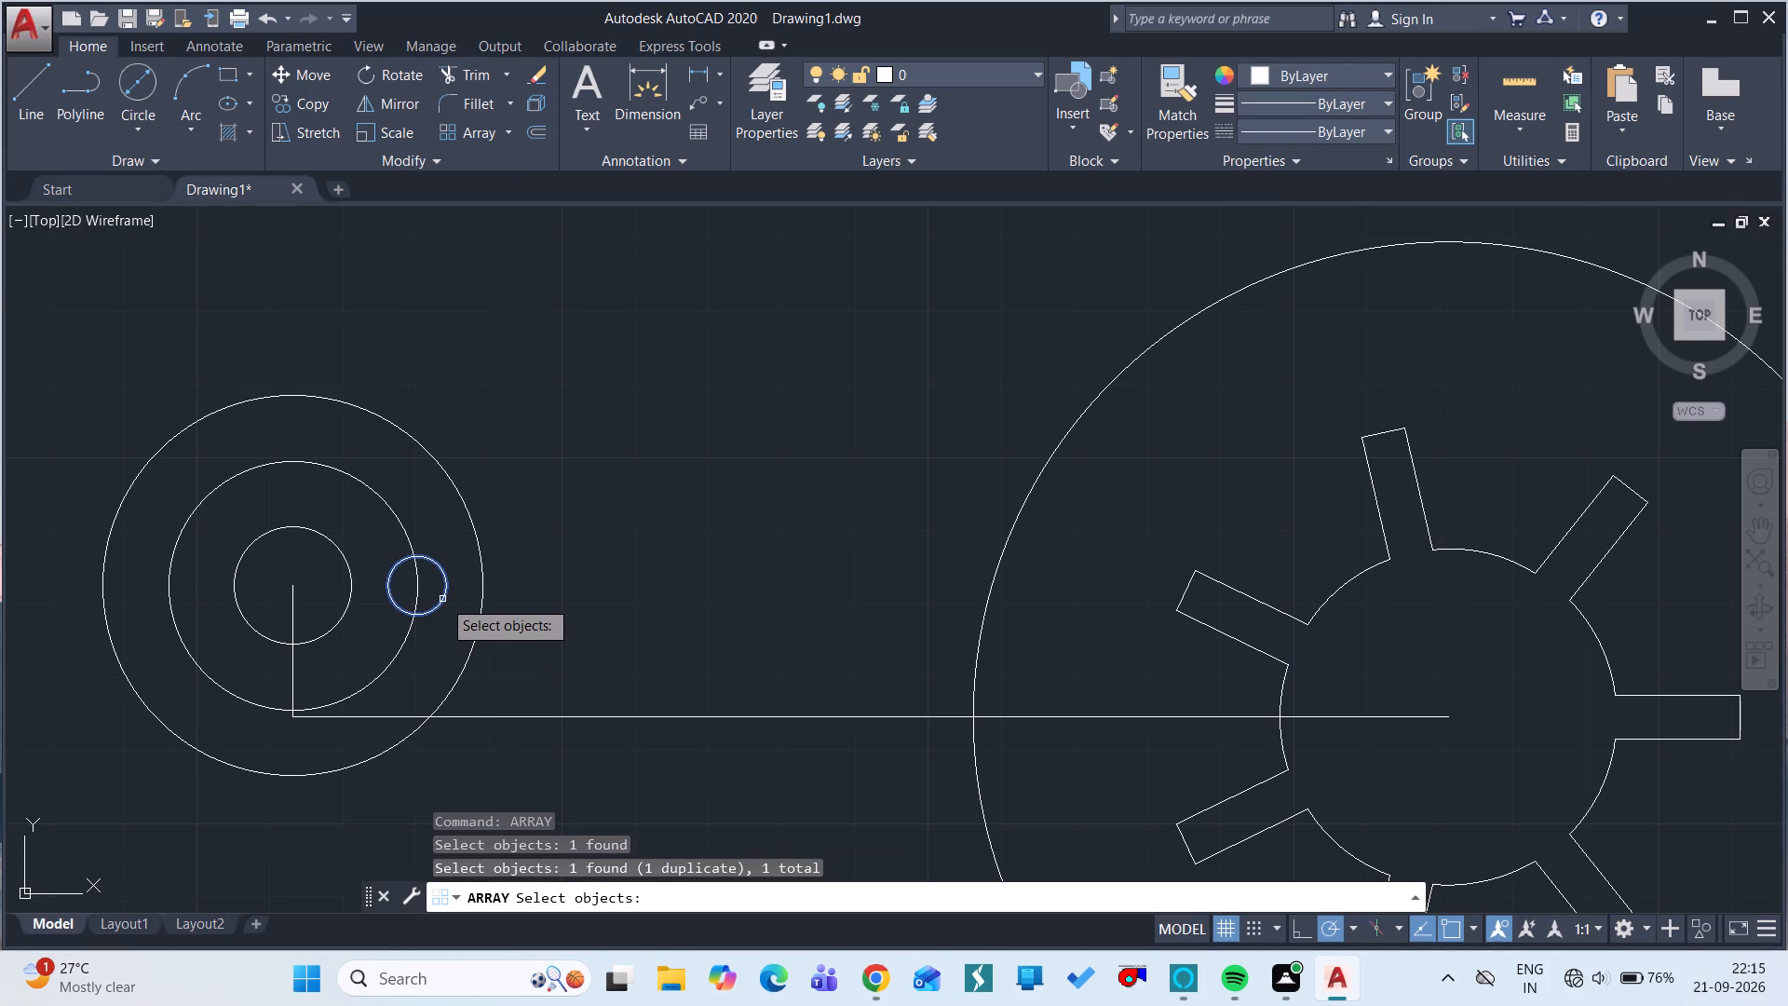
key("space")
left_click_drag(484, 697, 442, 599)
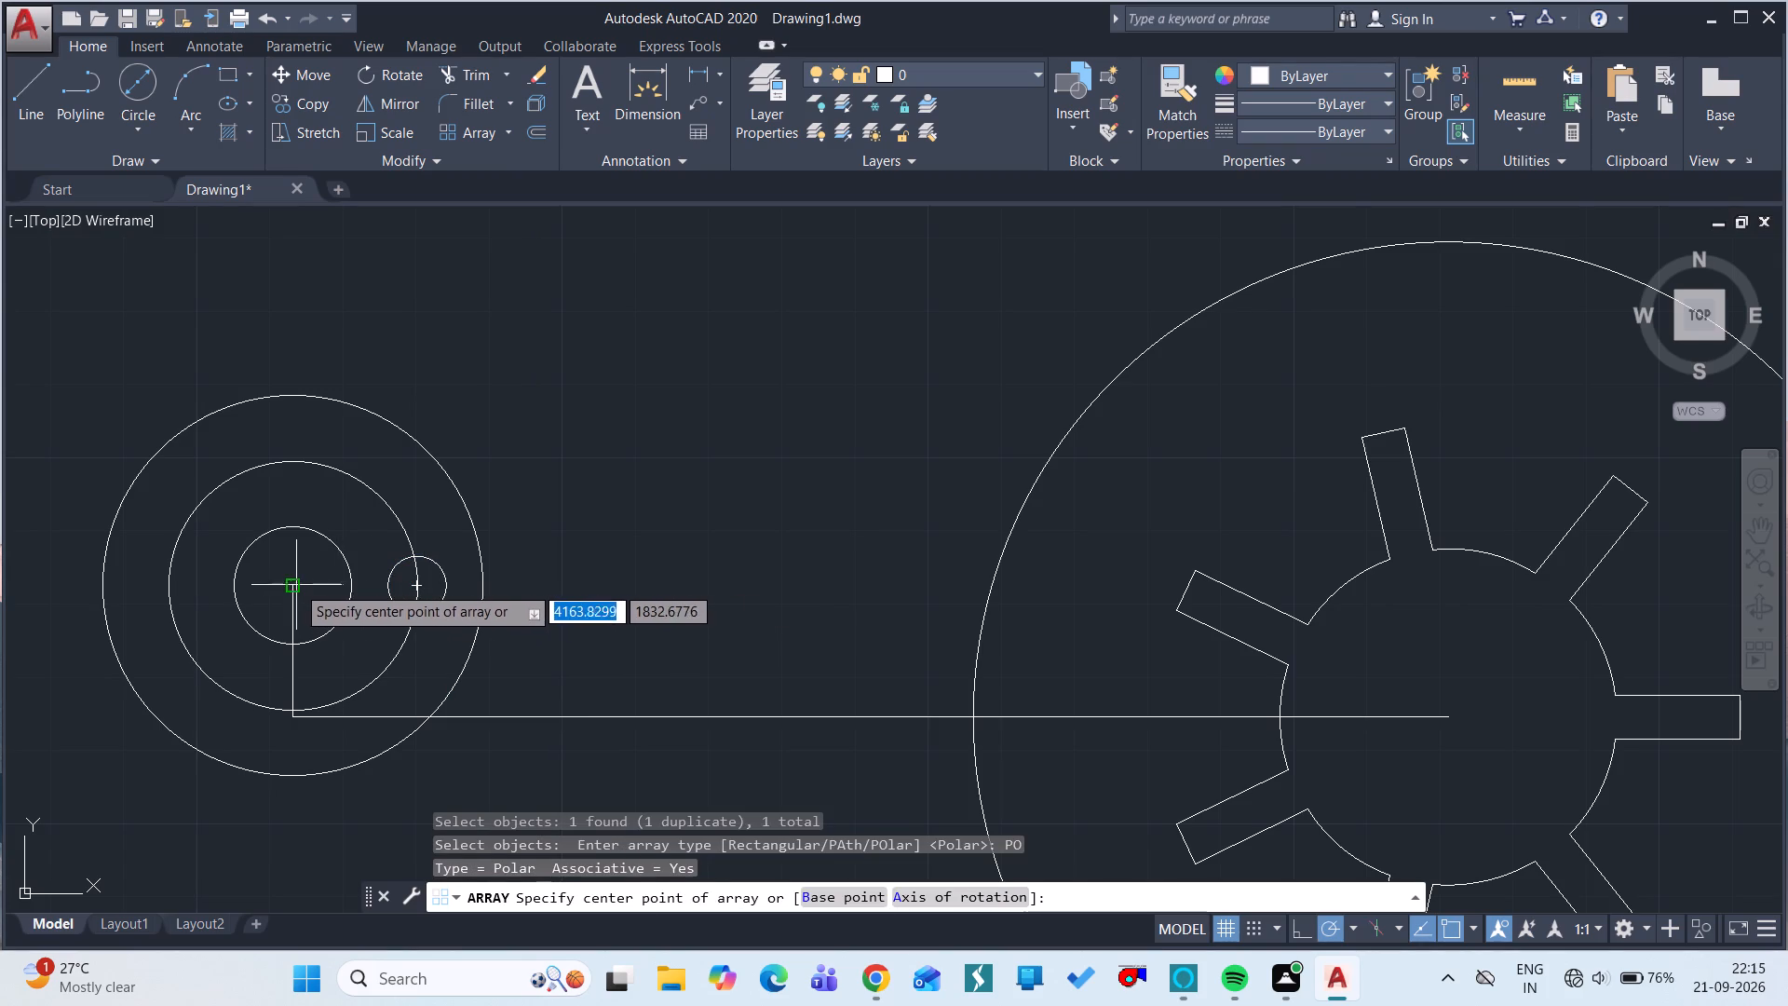
left_click(289, 584)
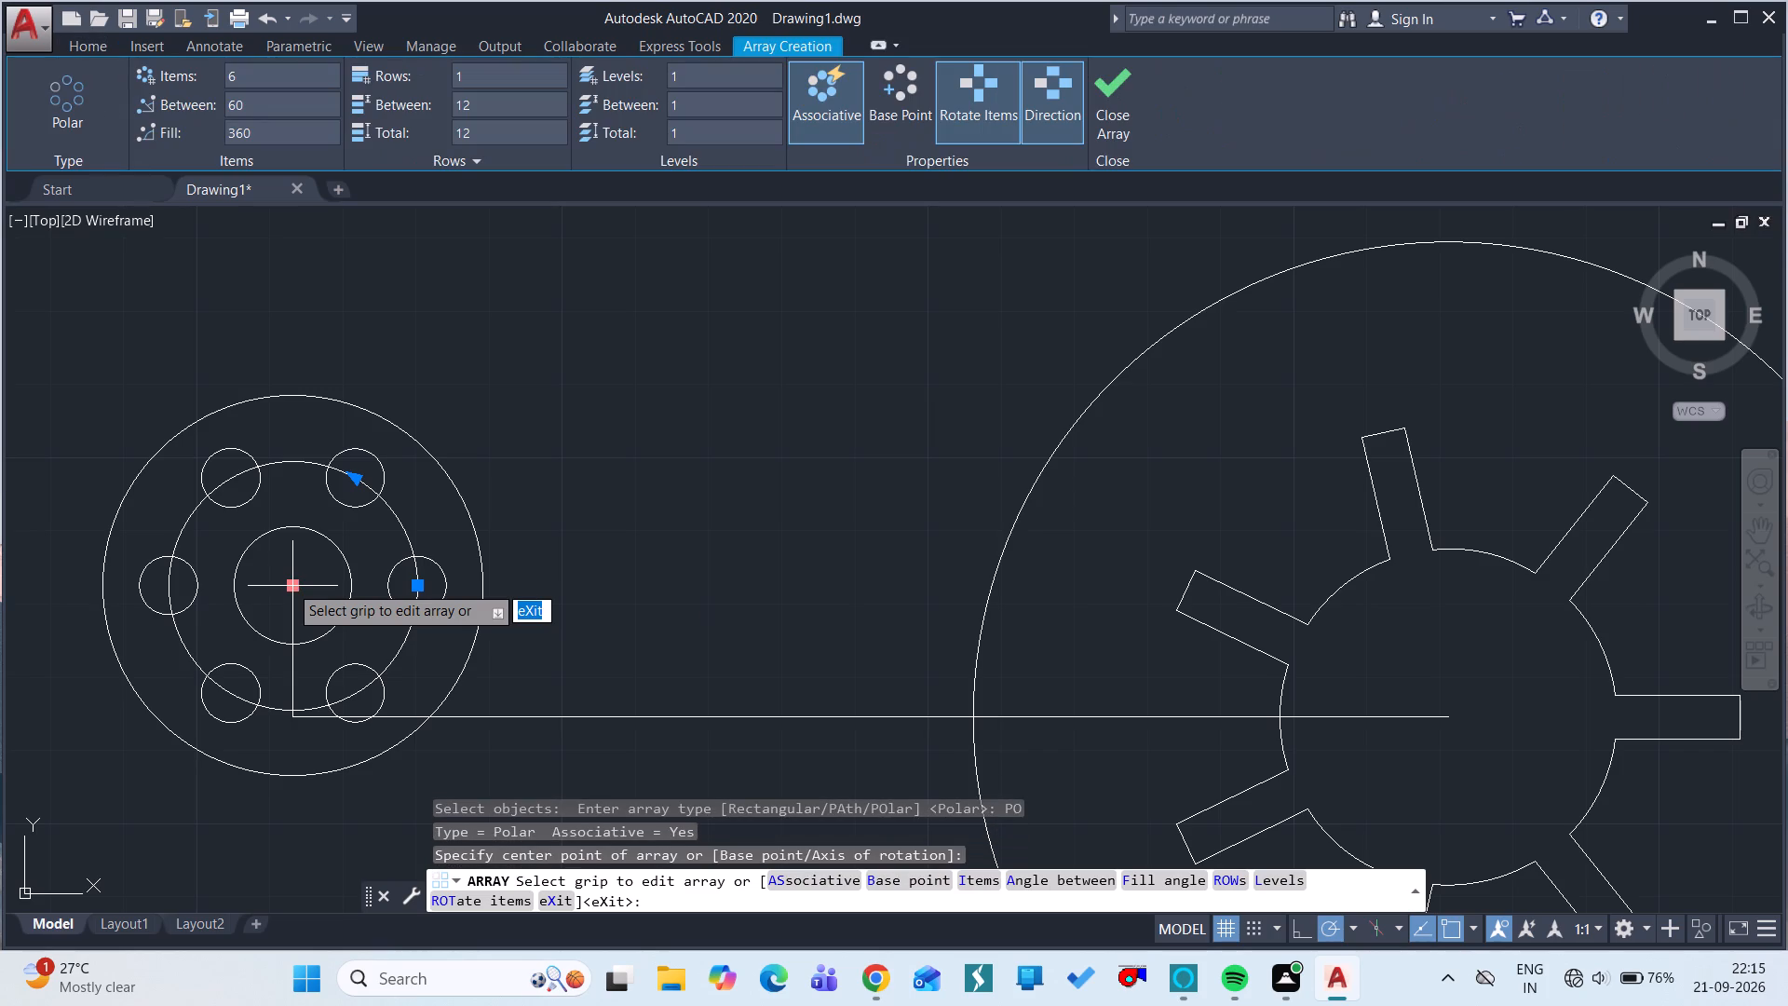
left_click(306, 75)
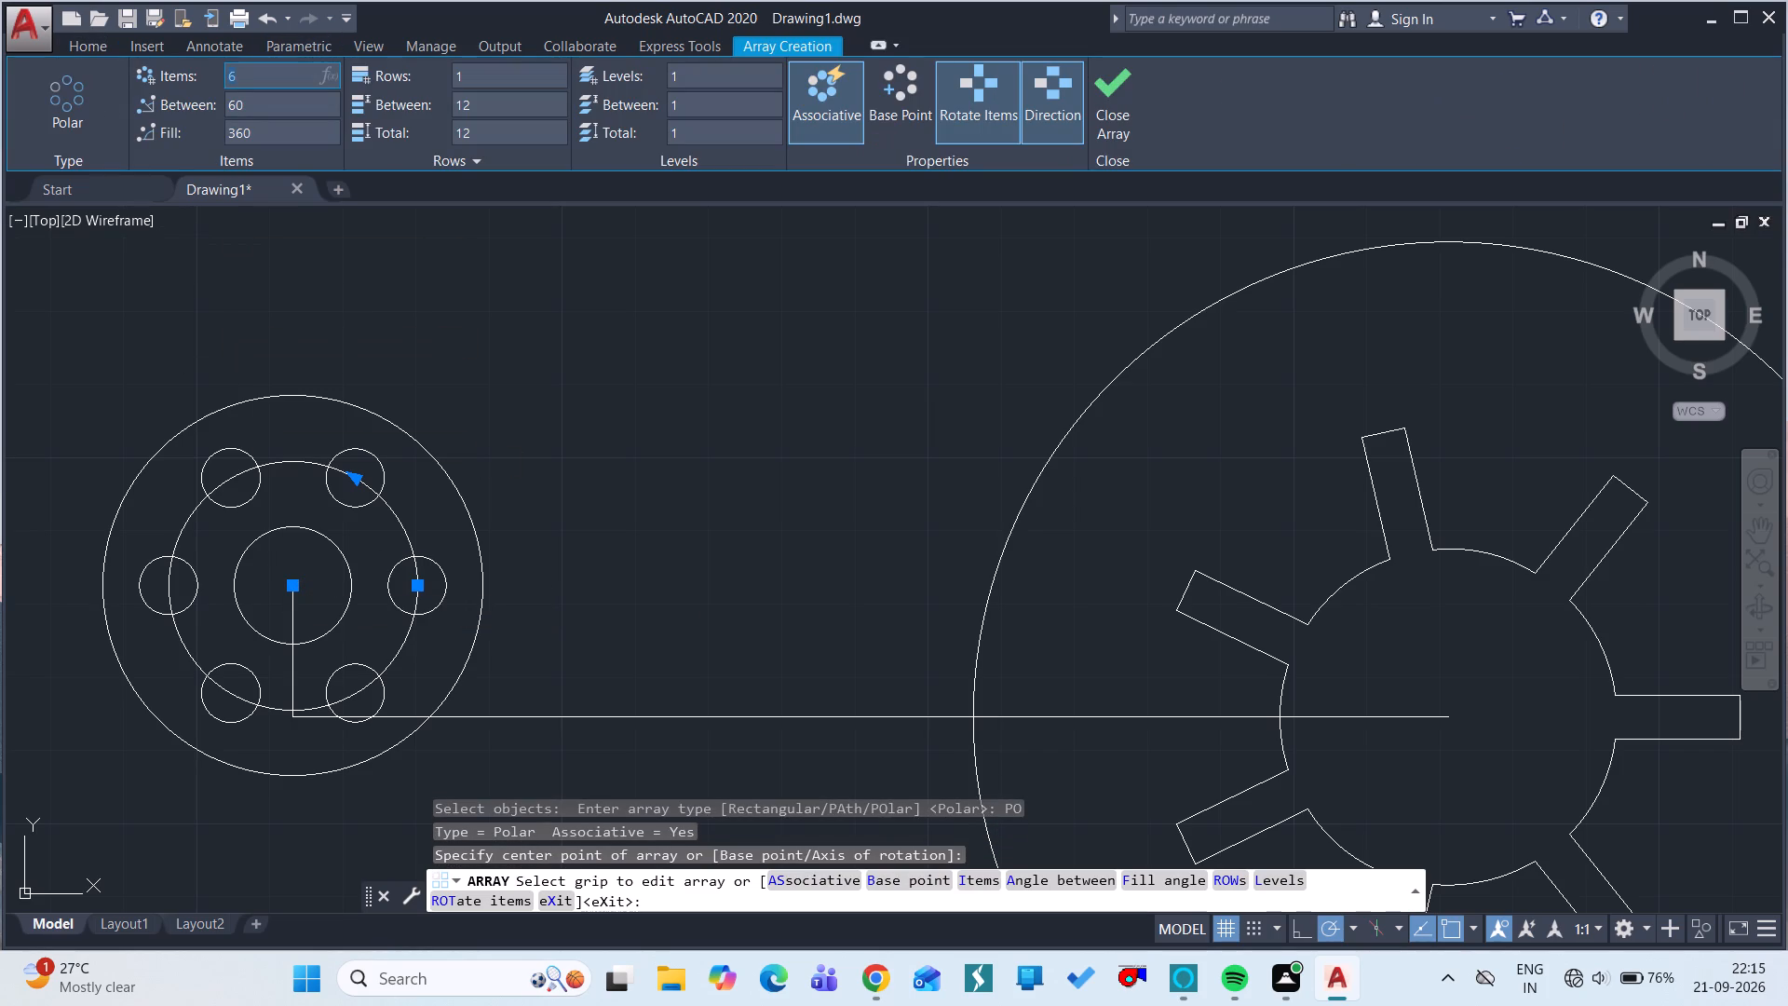
key("8")
key("space")
key("Return")
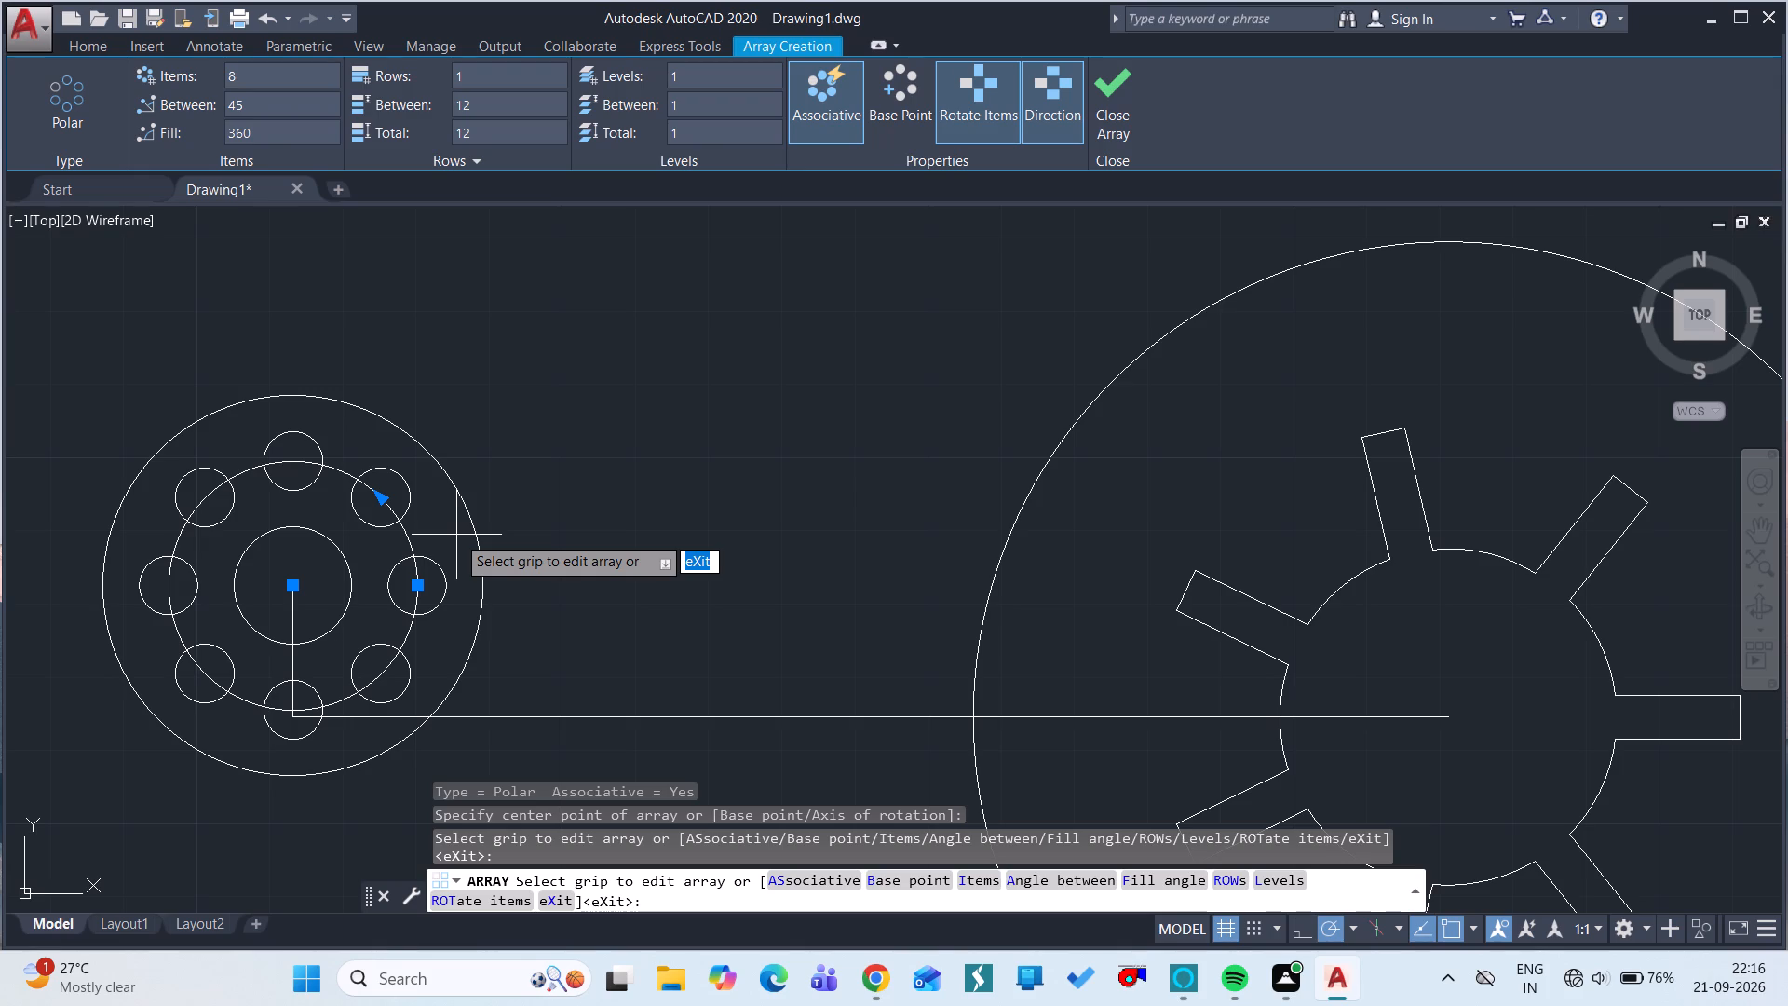
key("space")
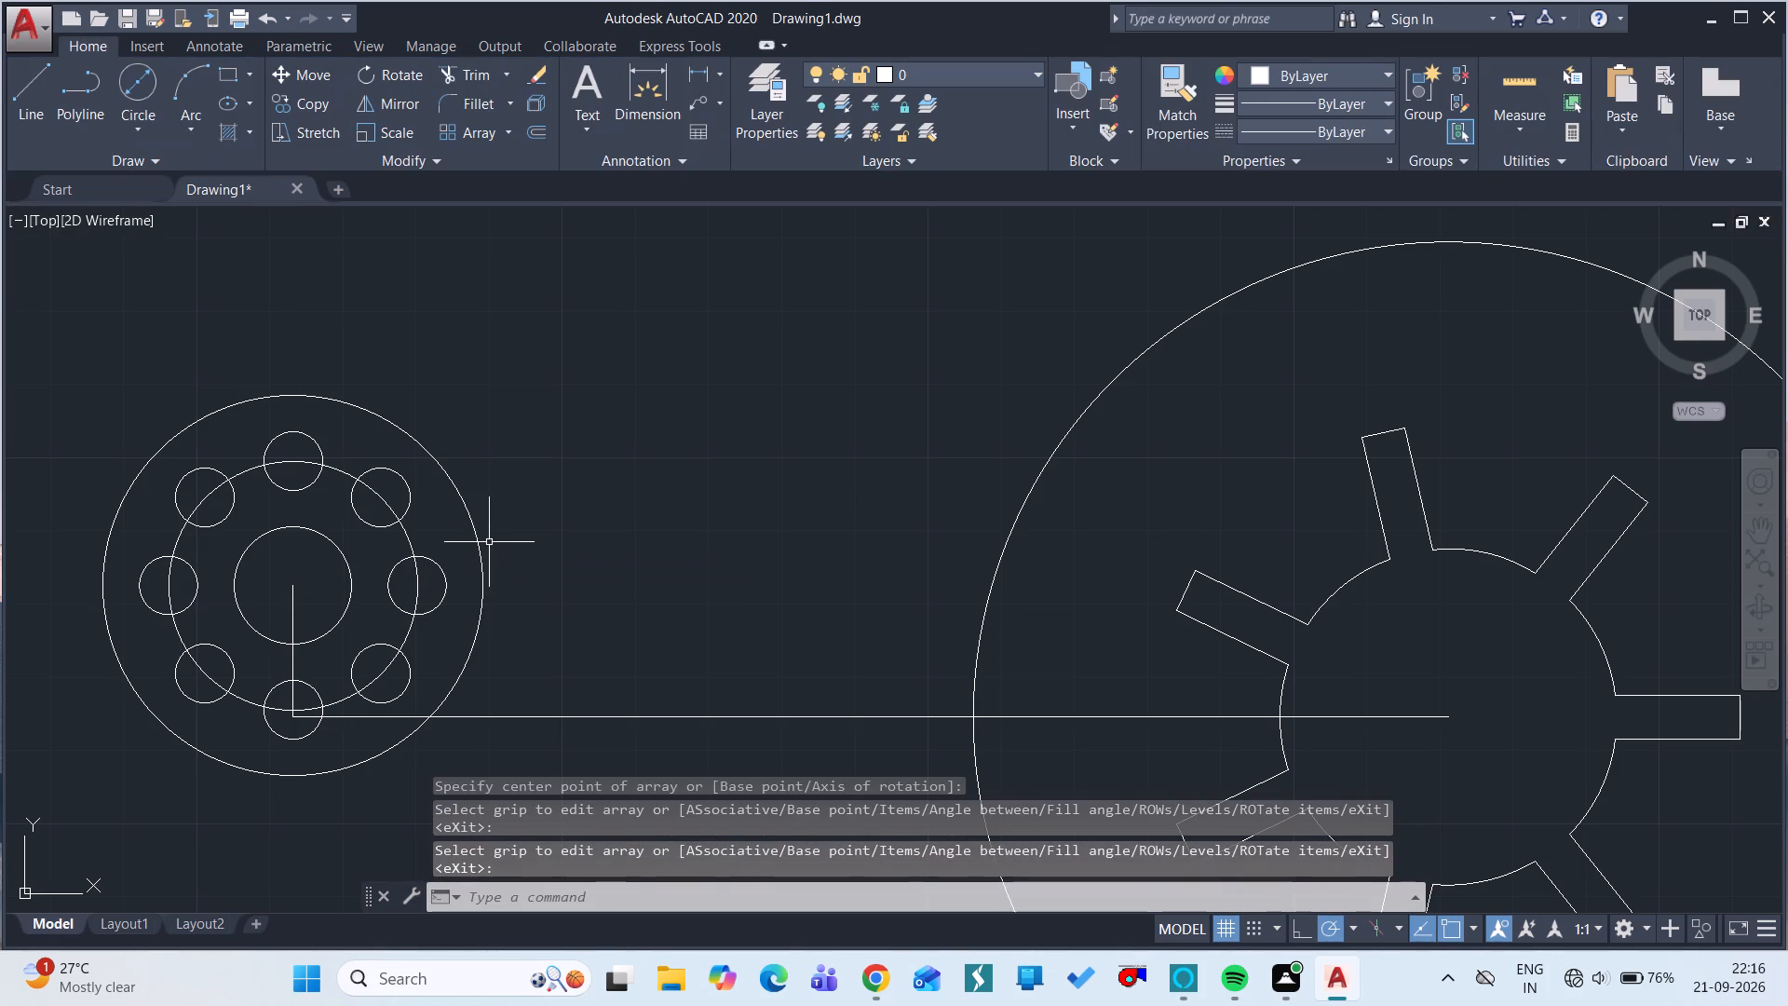
Explode the polar array of small hole circles into separate circles.
left_click(305, 432)
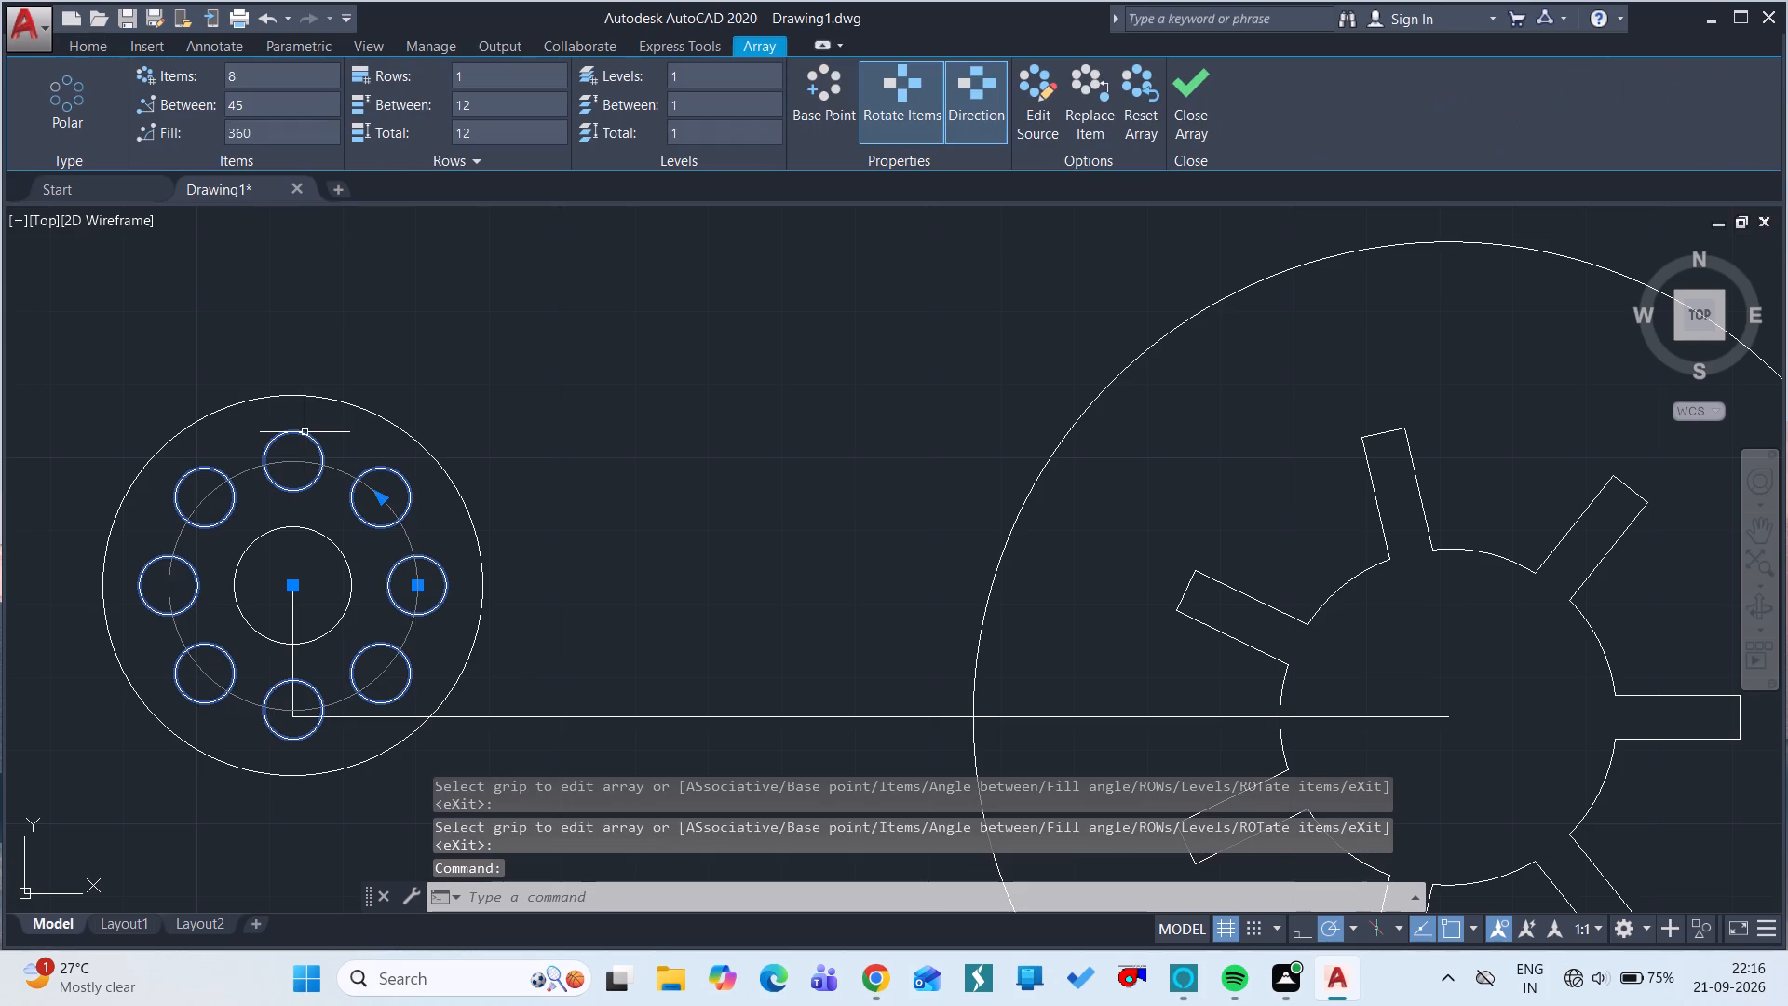
type("x")
key("space")
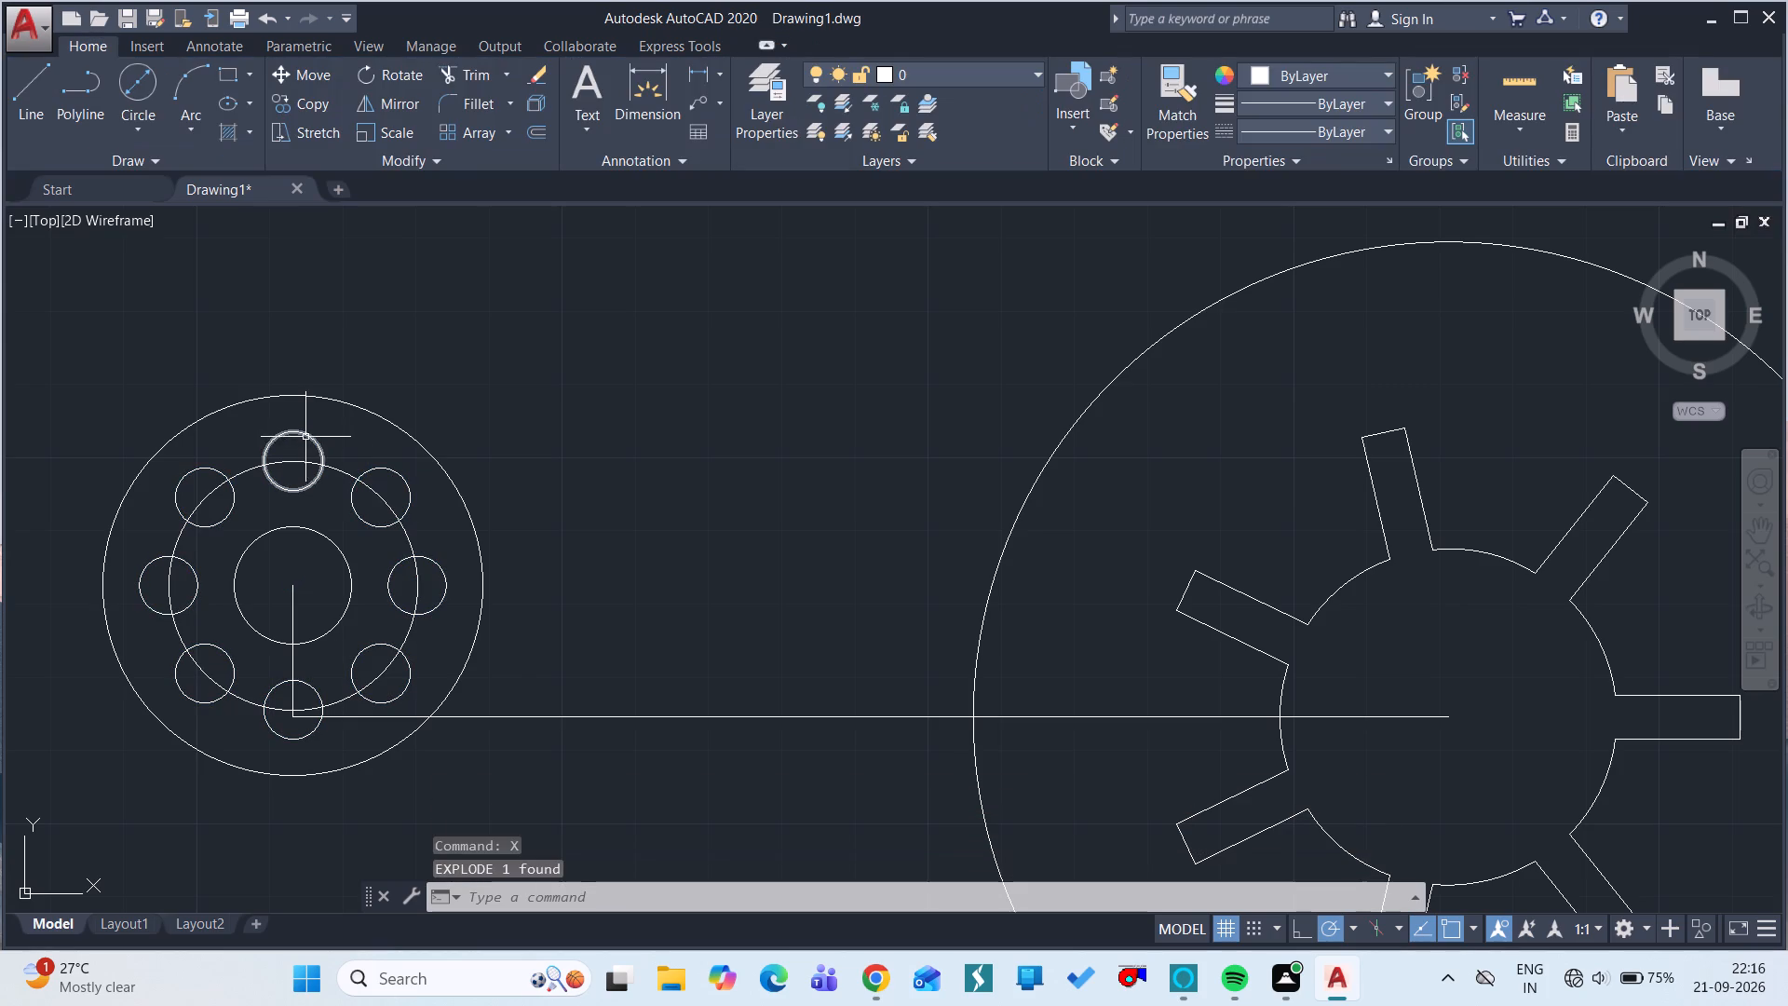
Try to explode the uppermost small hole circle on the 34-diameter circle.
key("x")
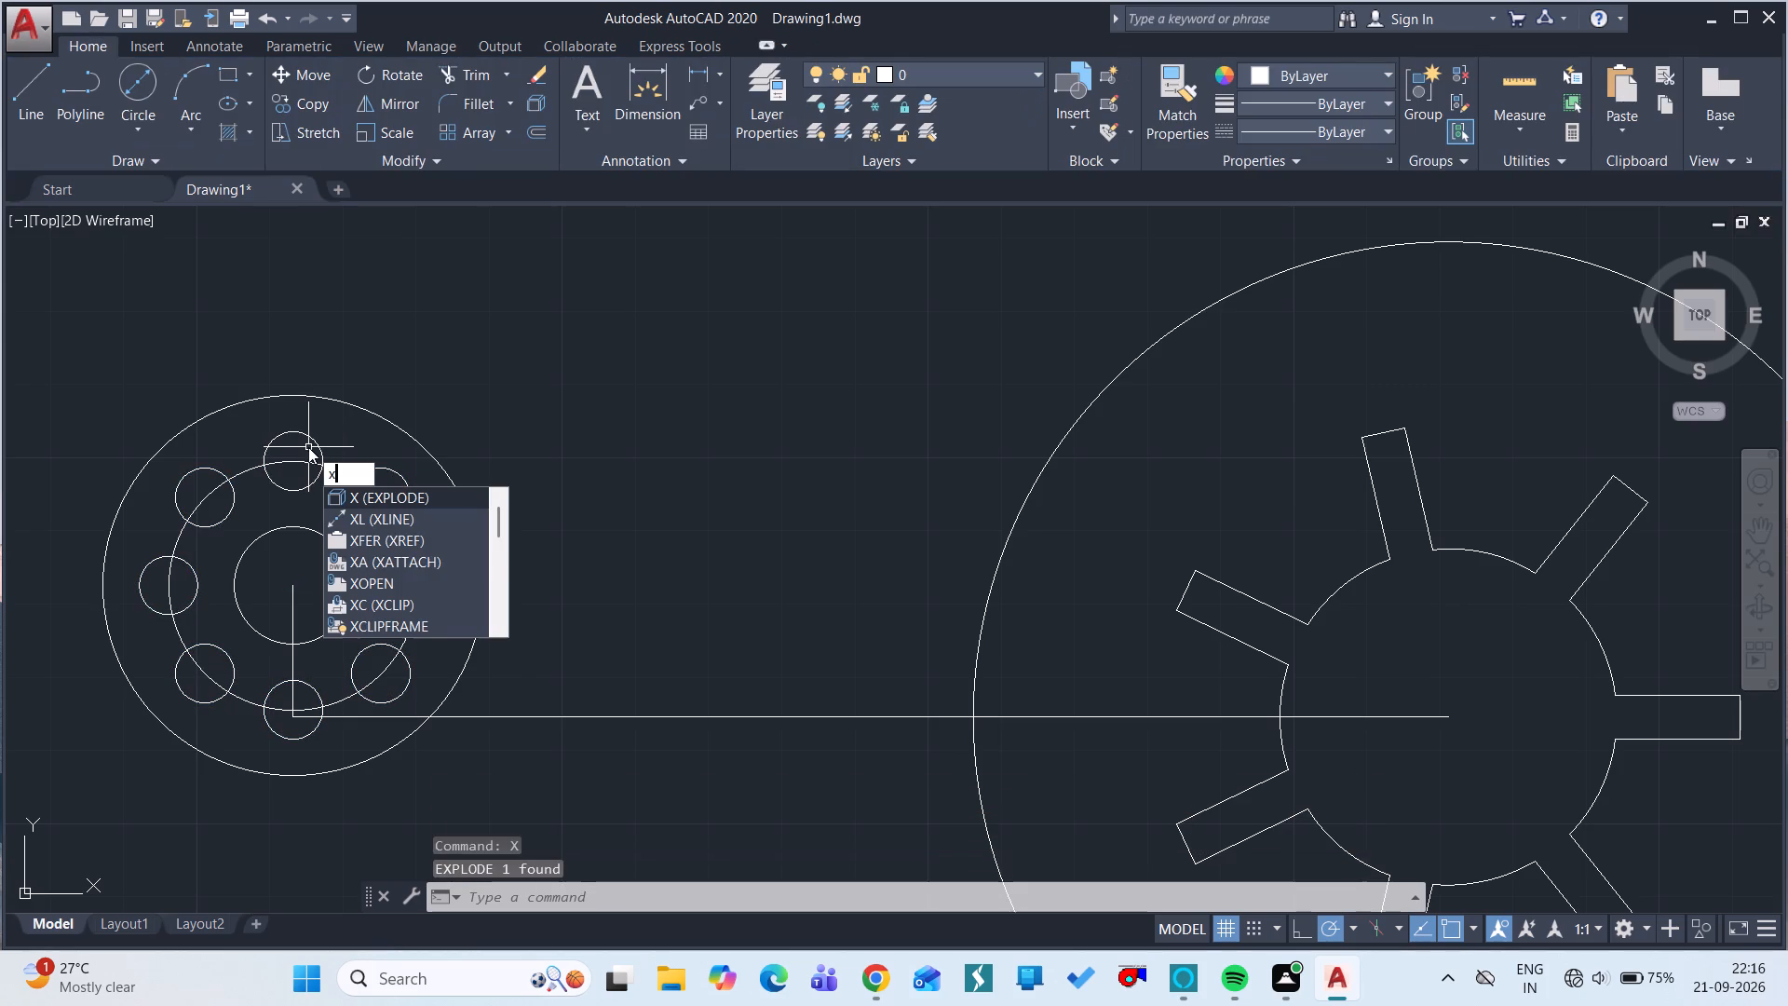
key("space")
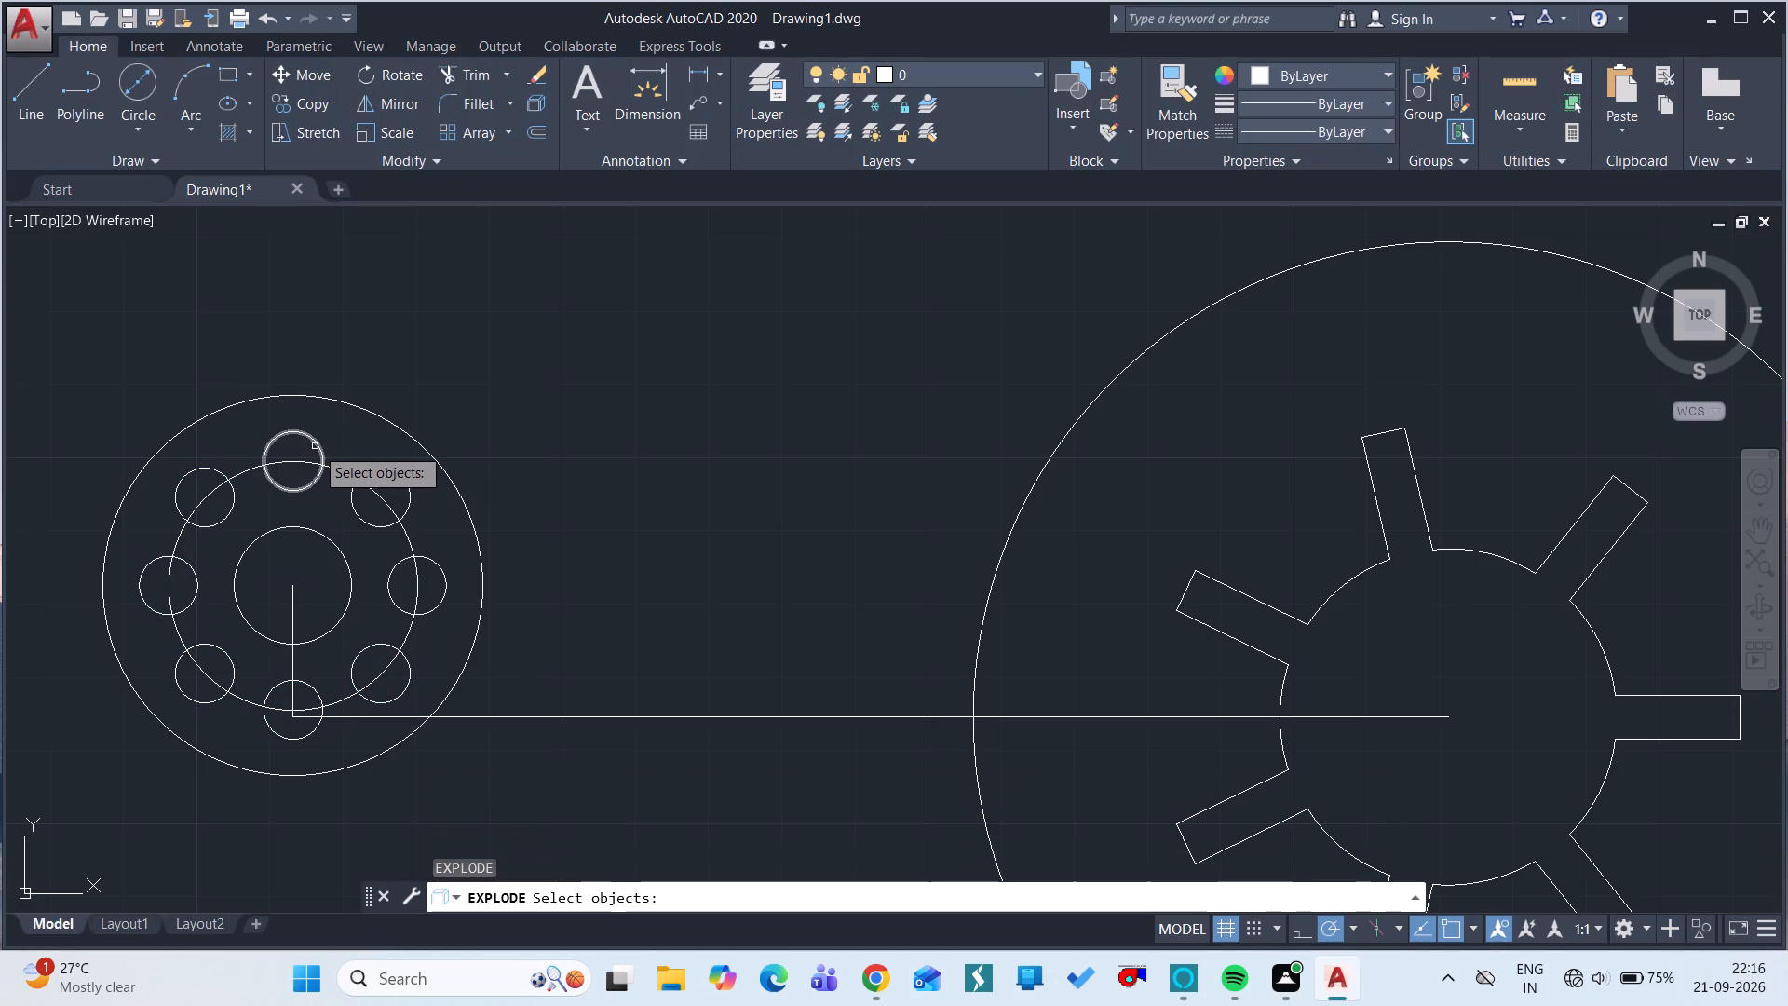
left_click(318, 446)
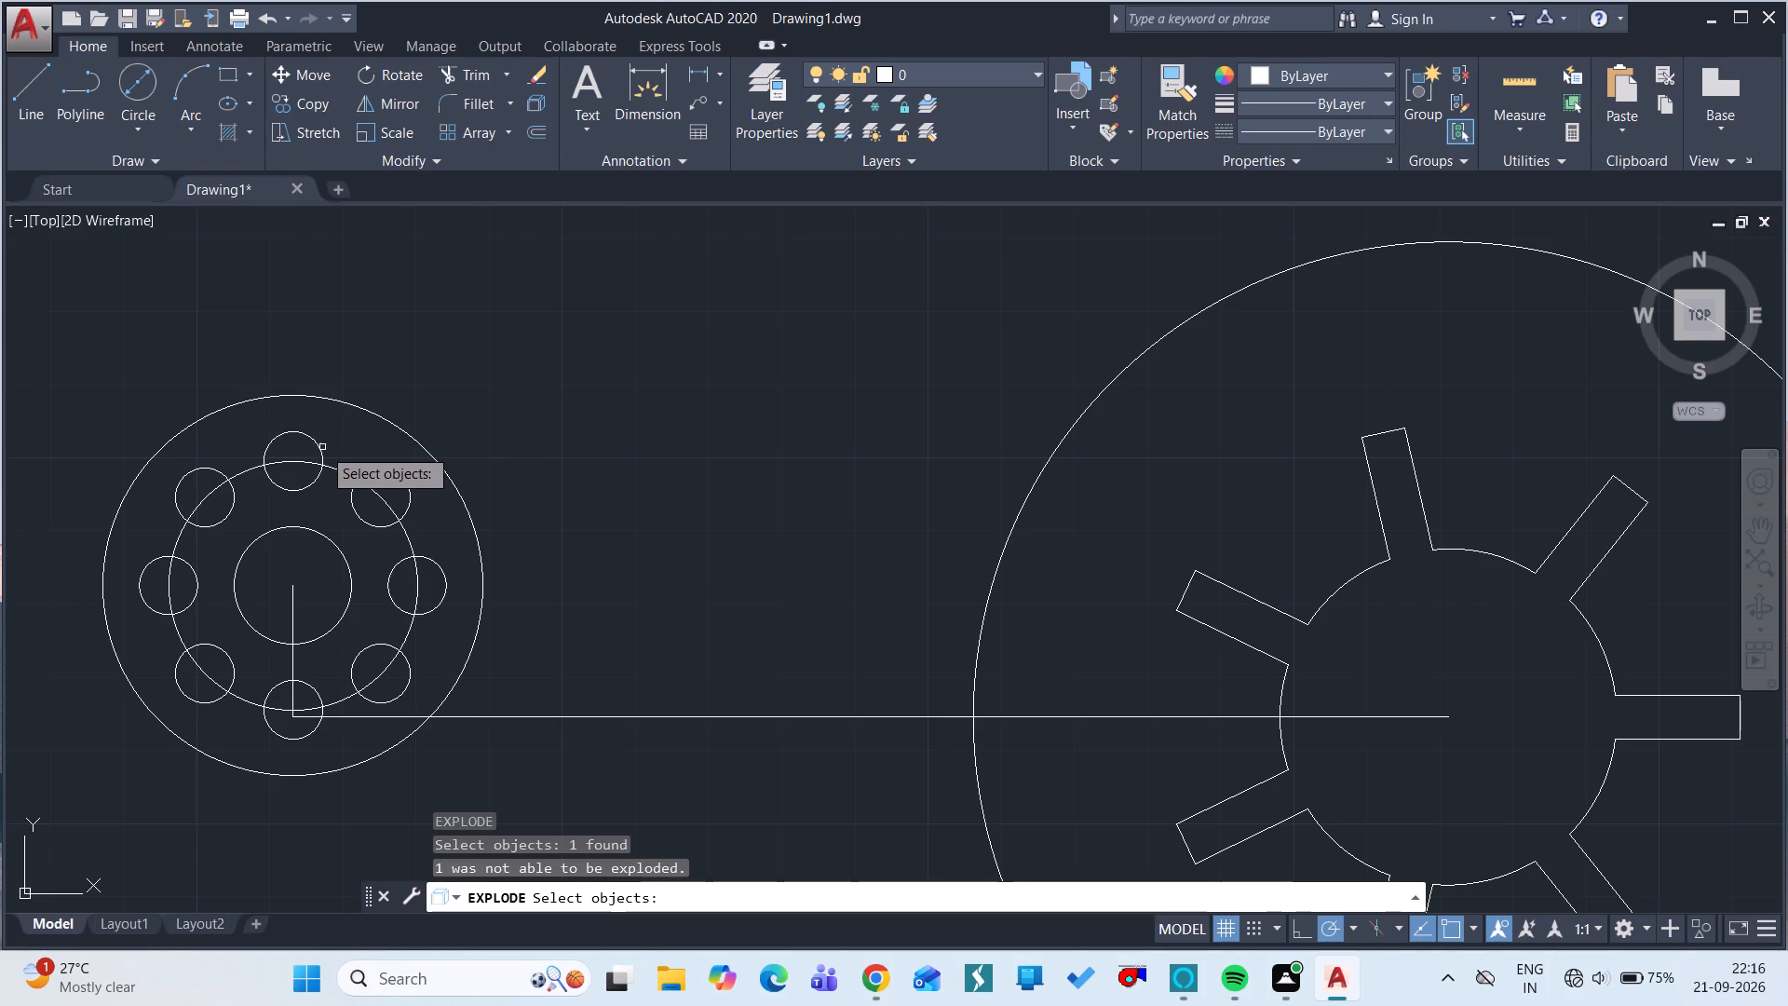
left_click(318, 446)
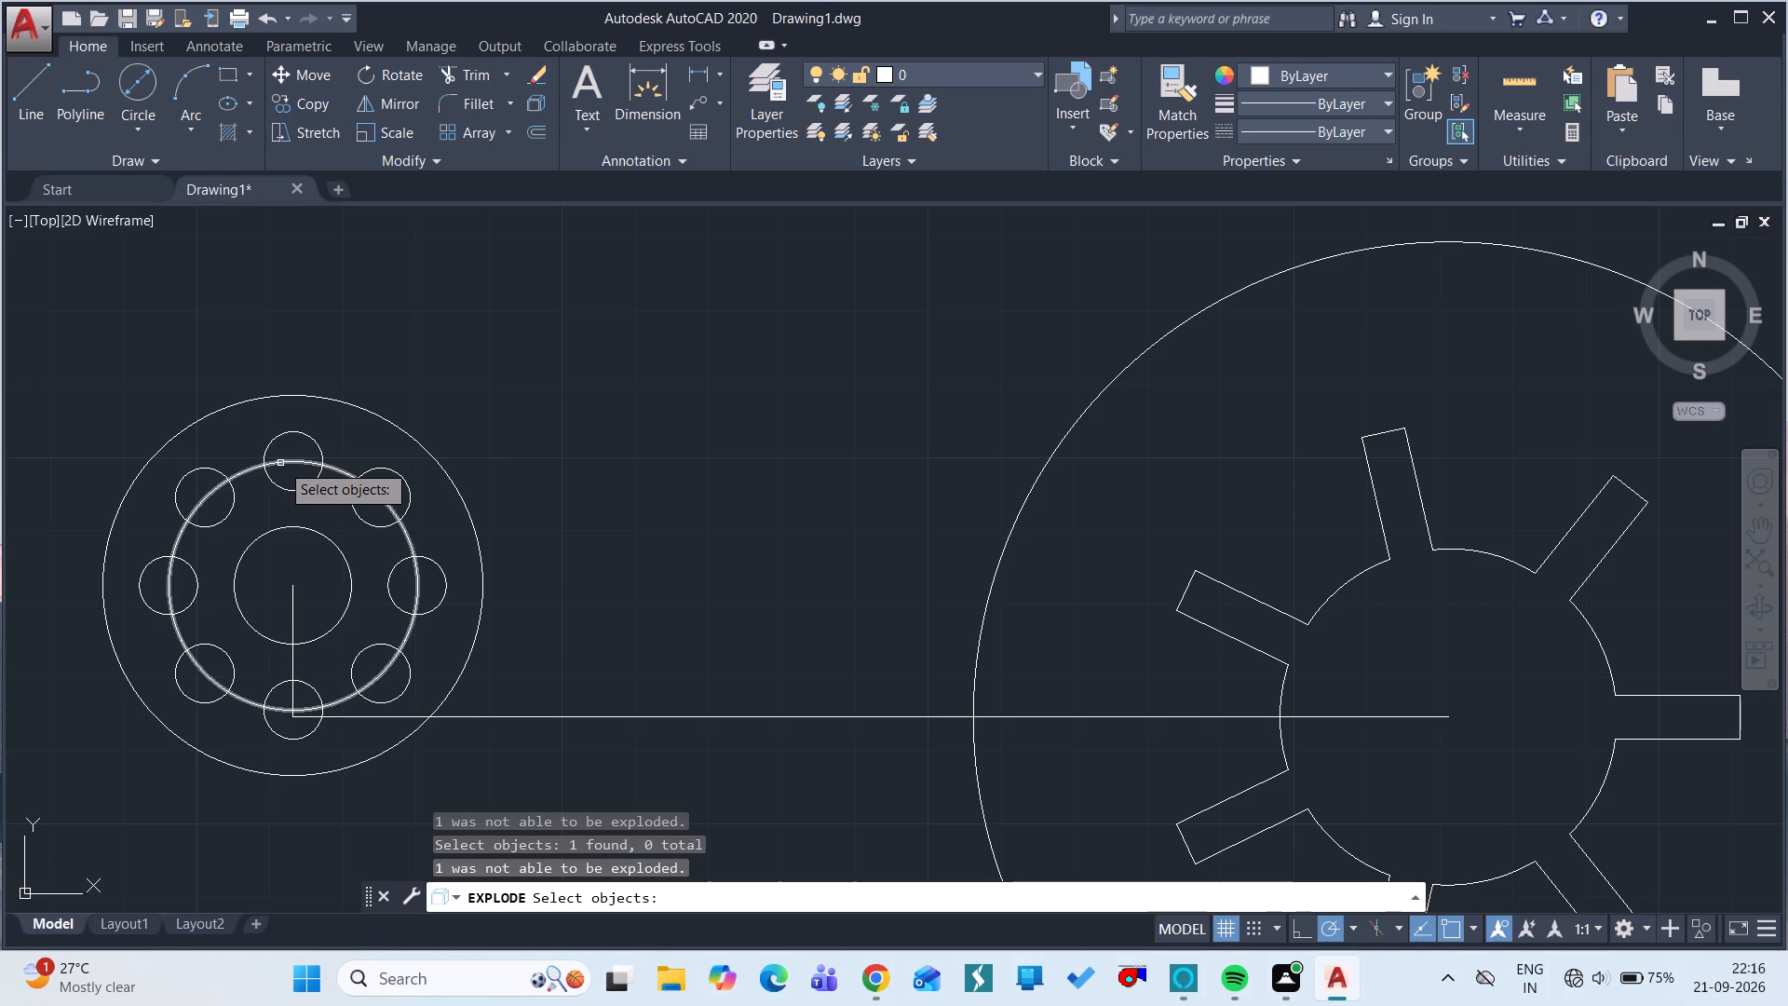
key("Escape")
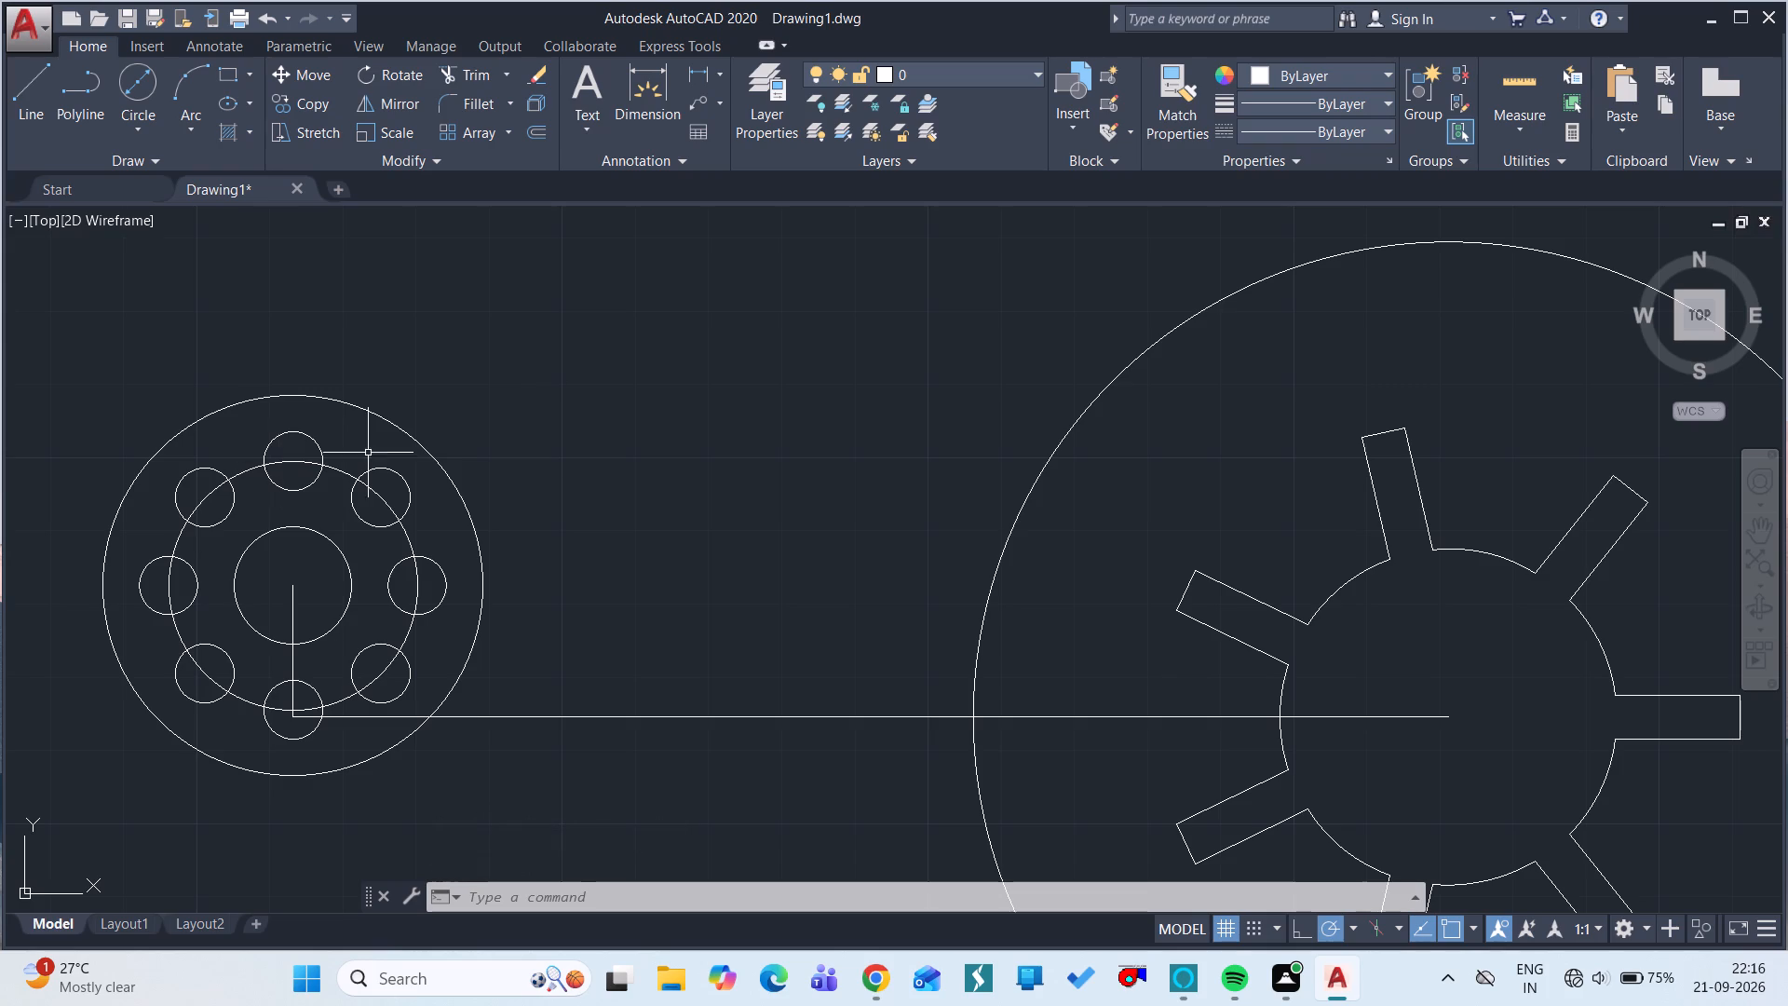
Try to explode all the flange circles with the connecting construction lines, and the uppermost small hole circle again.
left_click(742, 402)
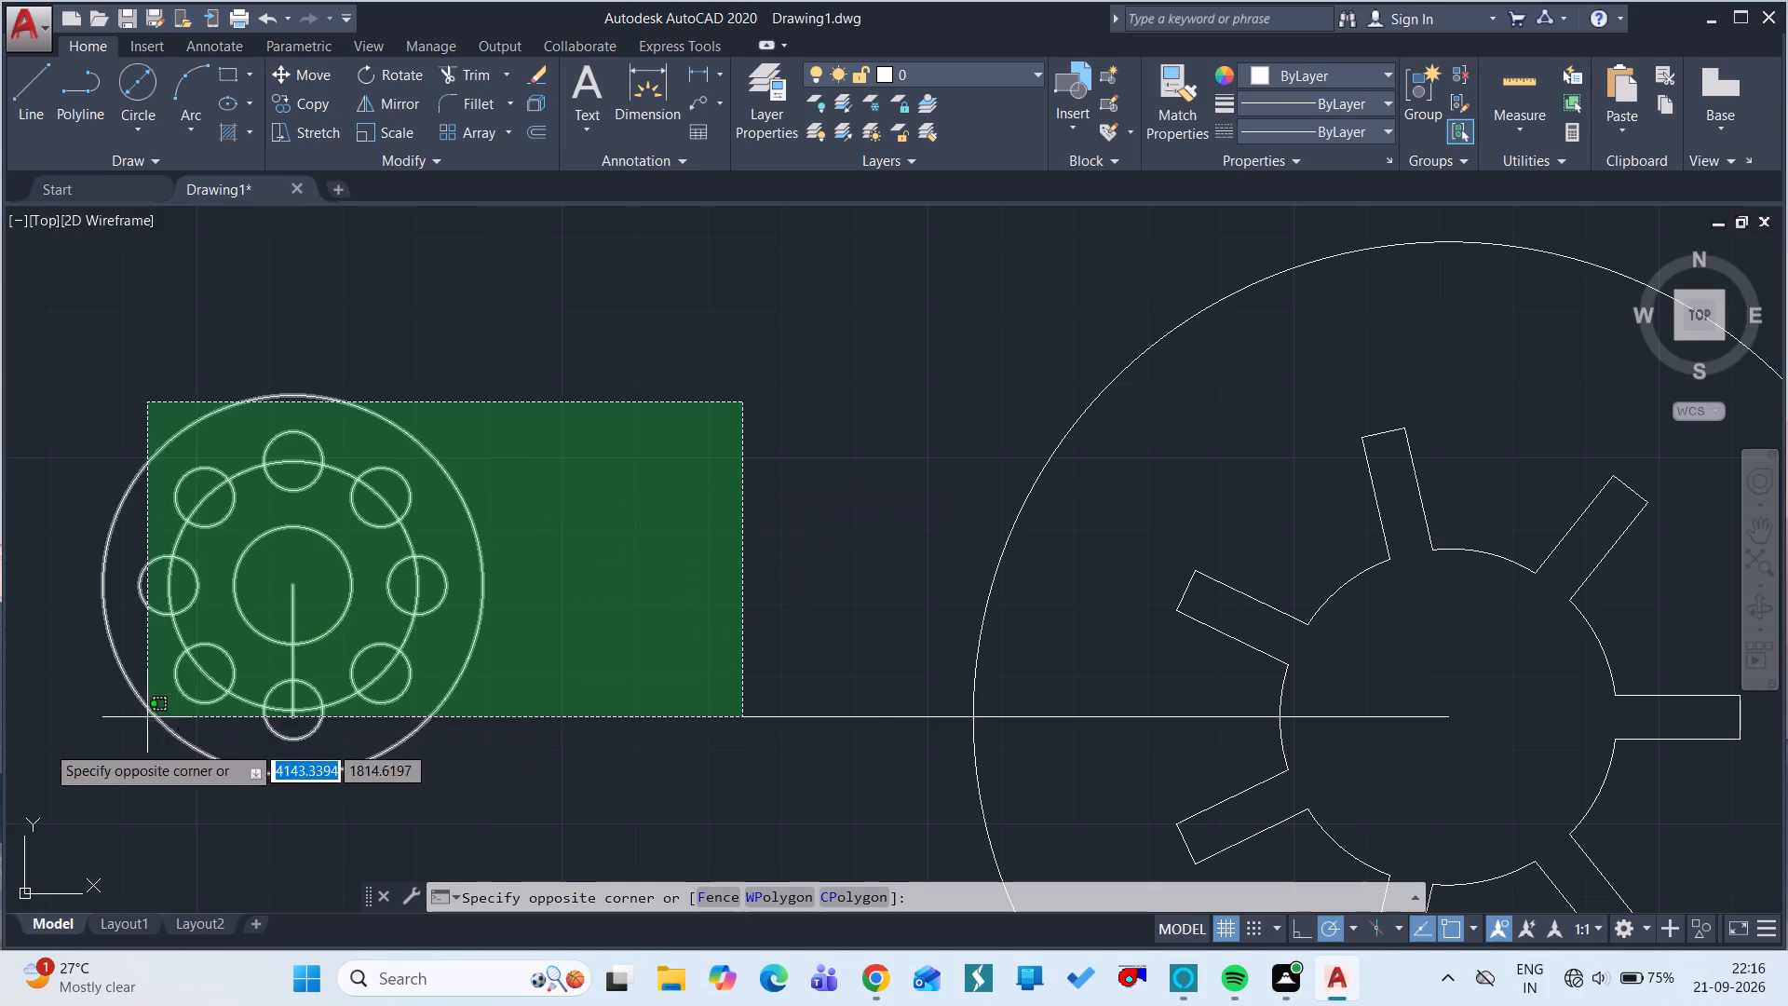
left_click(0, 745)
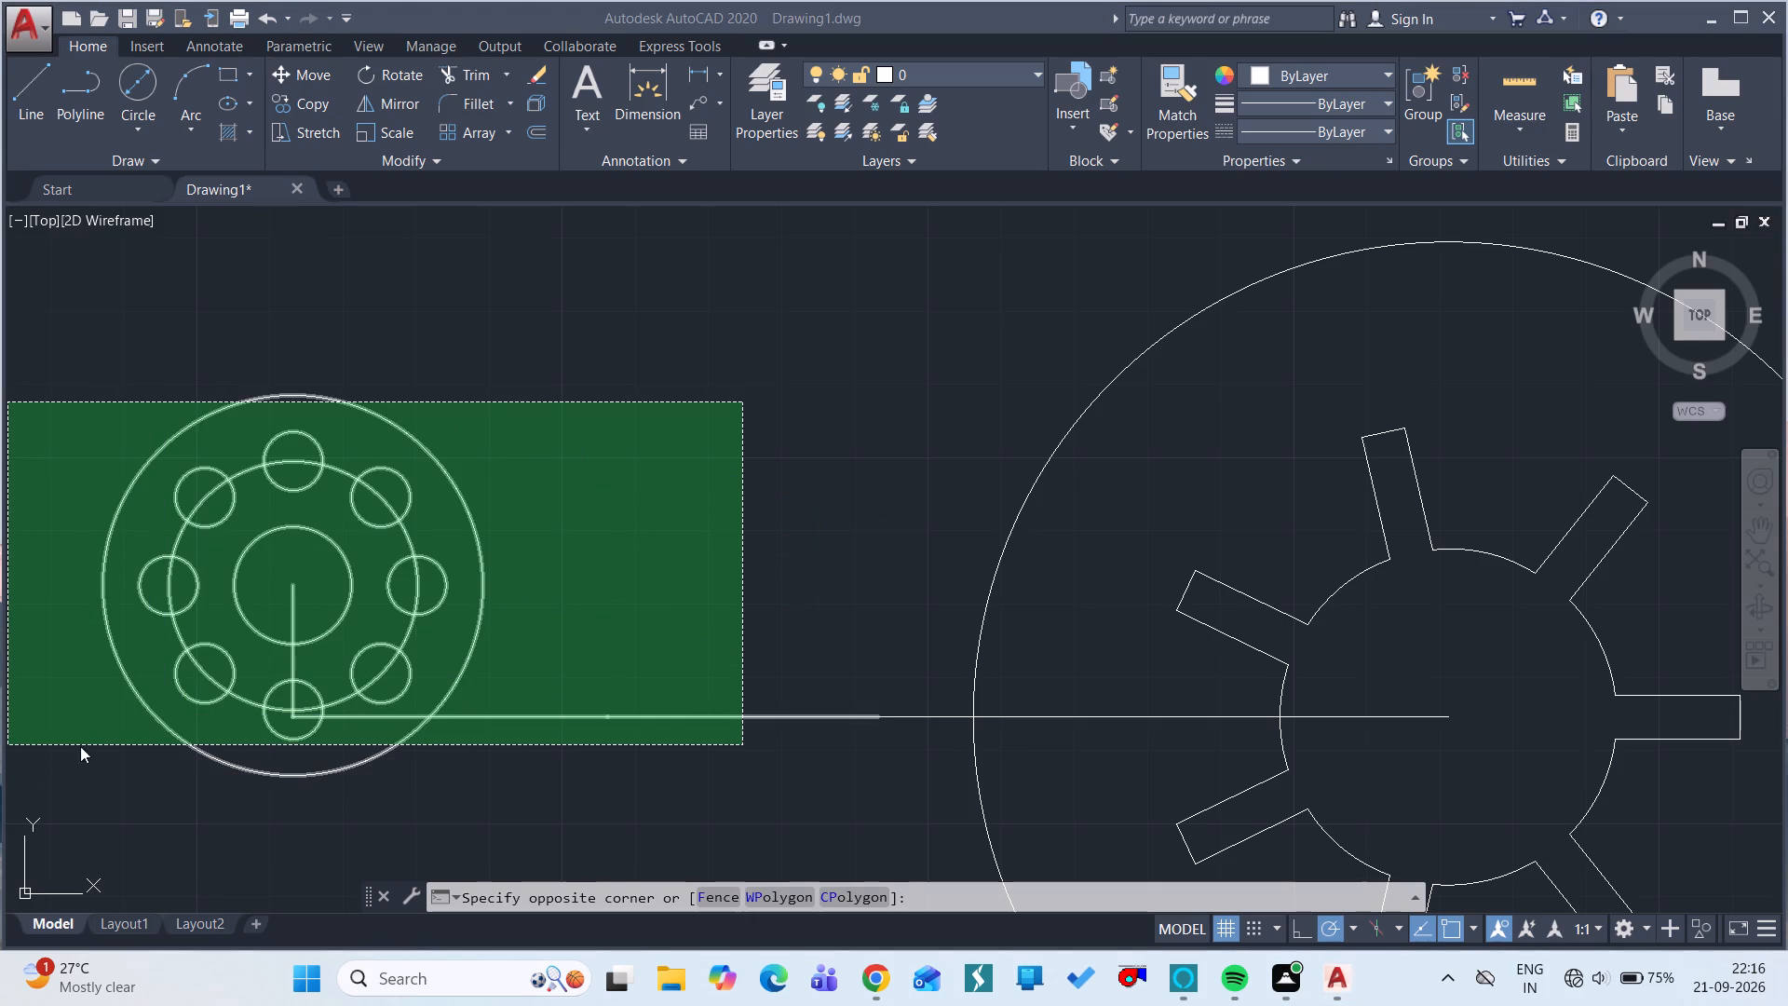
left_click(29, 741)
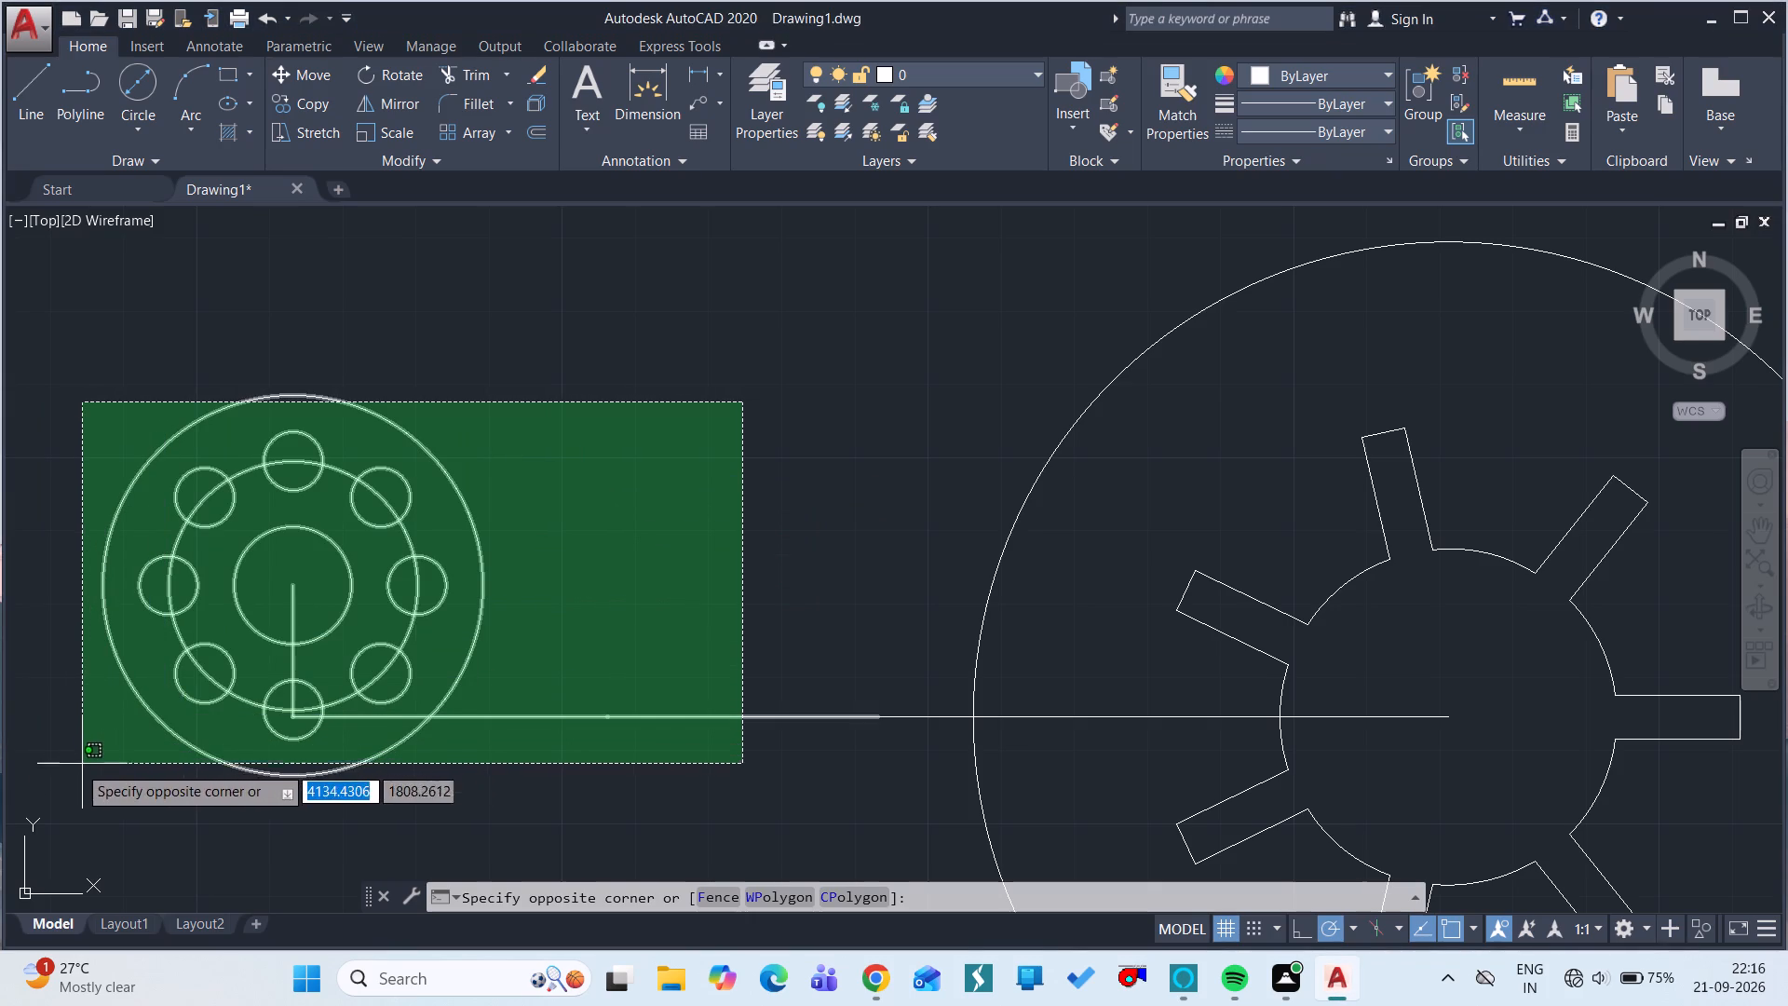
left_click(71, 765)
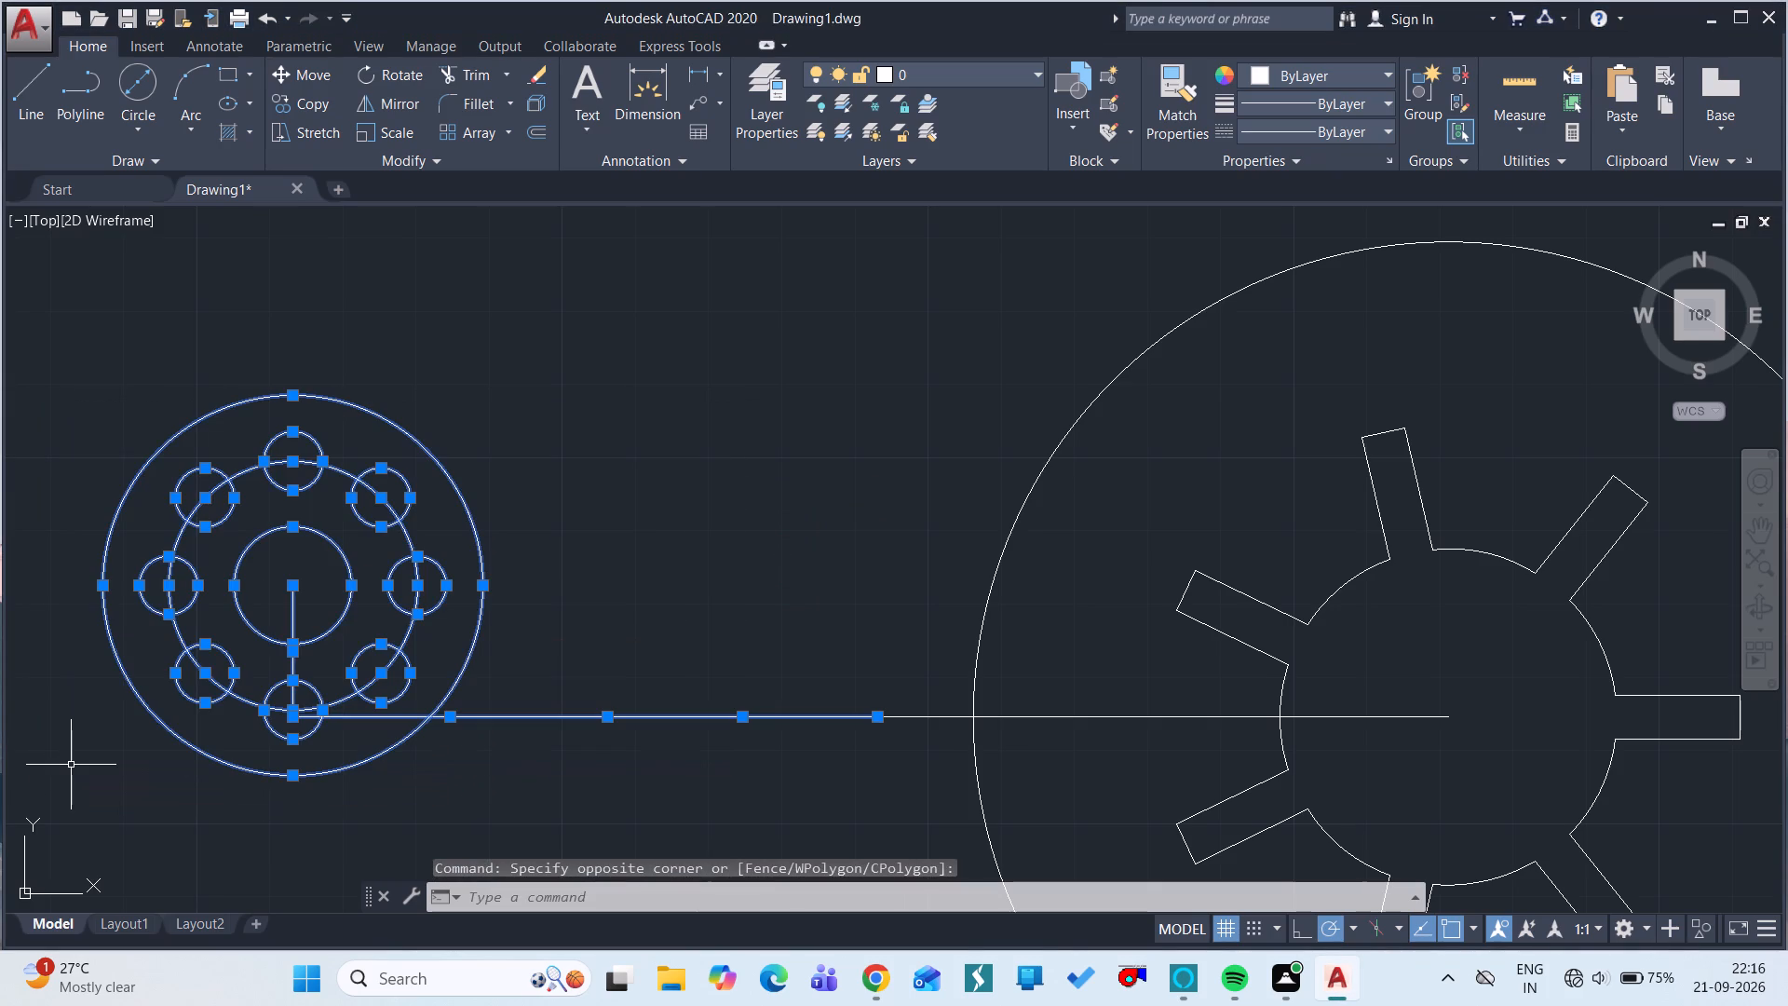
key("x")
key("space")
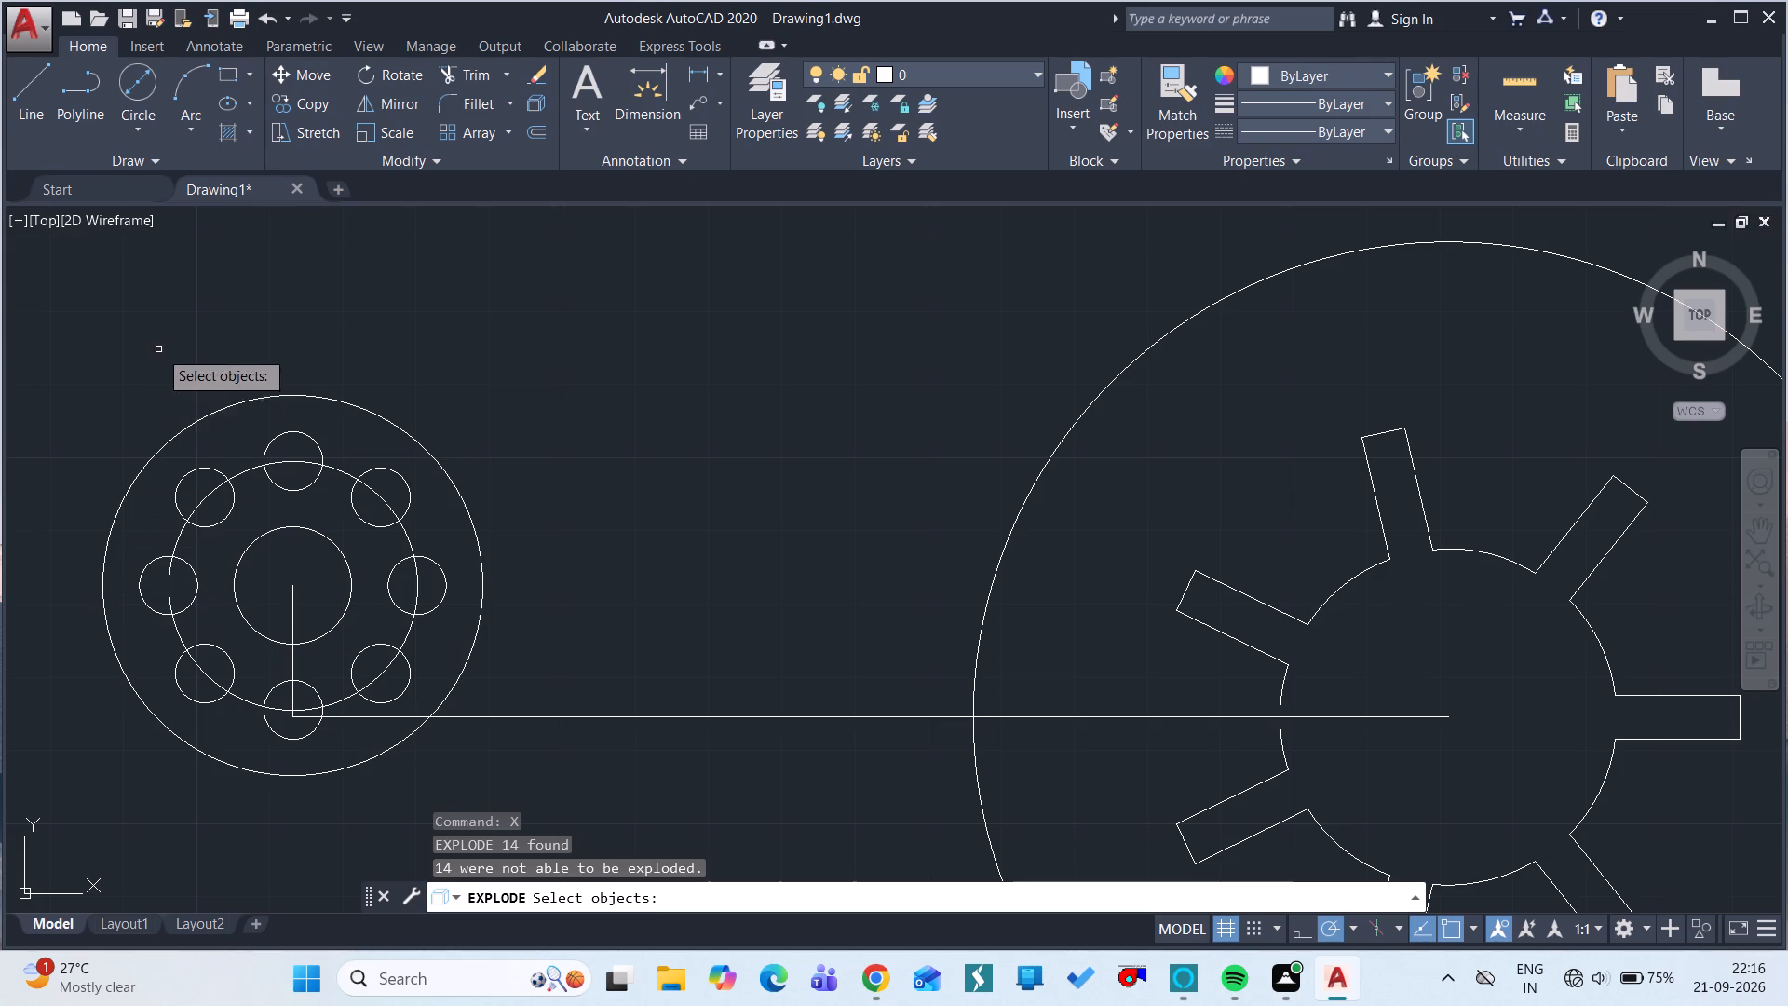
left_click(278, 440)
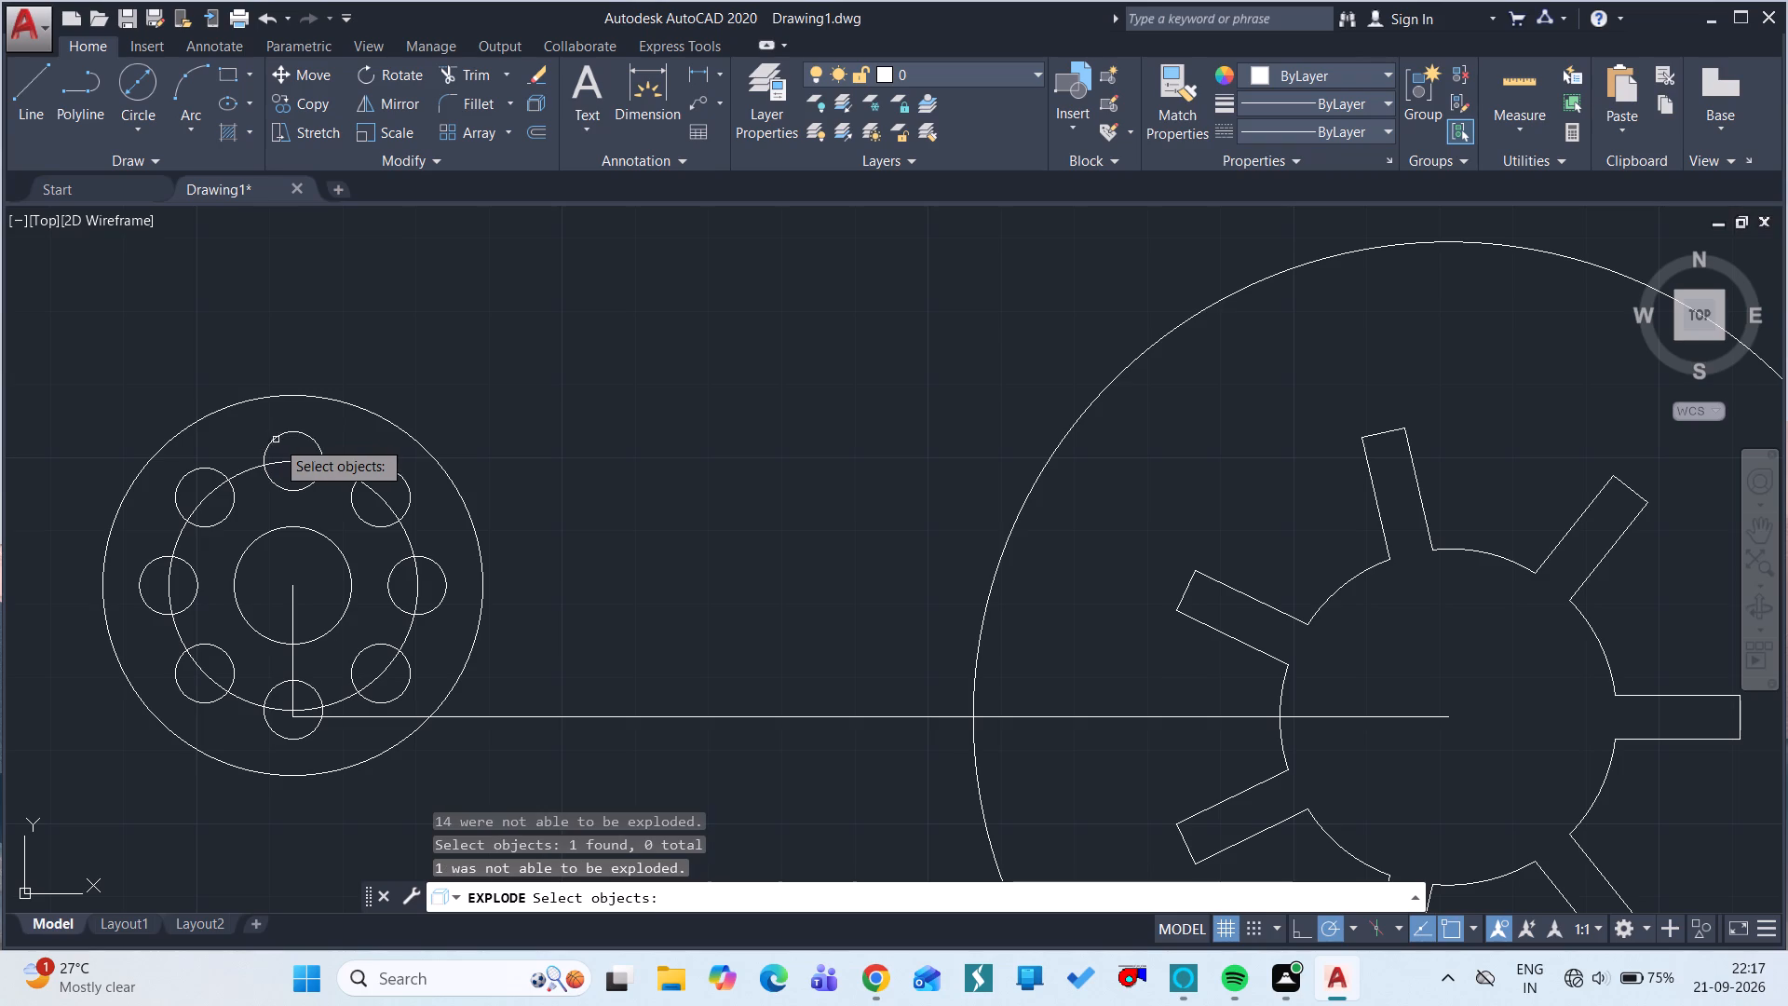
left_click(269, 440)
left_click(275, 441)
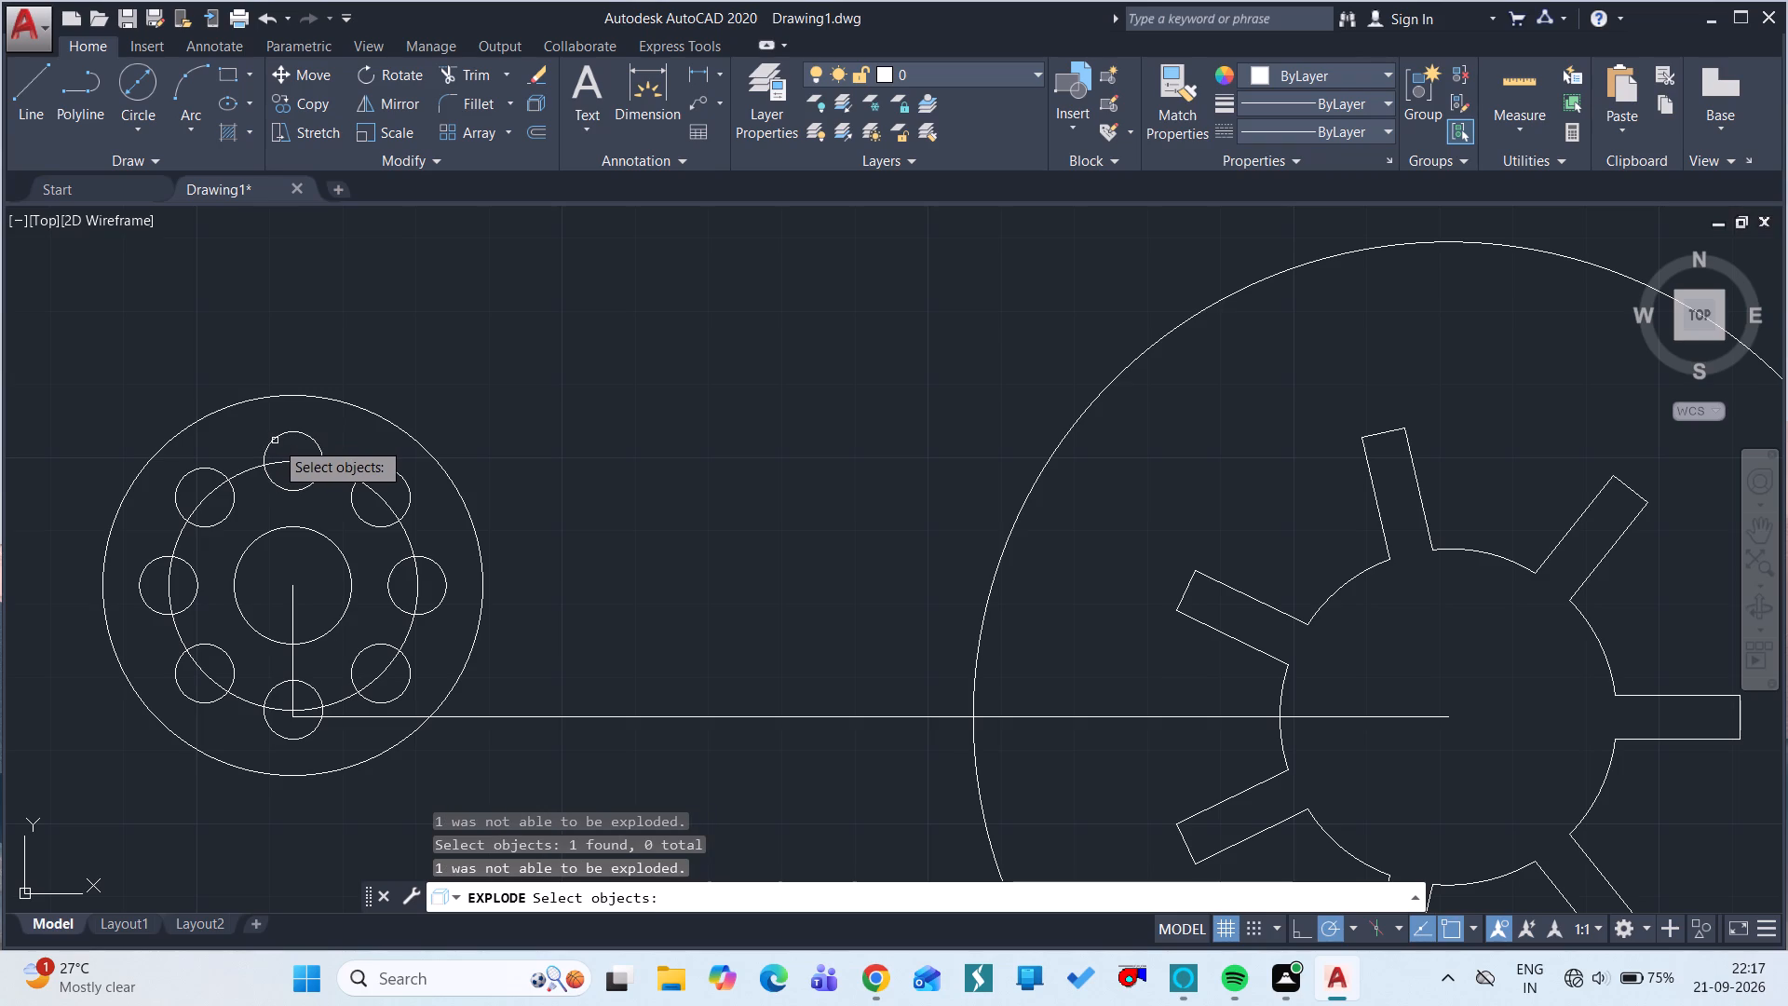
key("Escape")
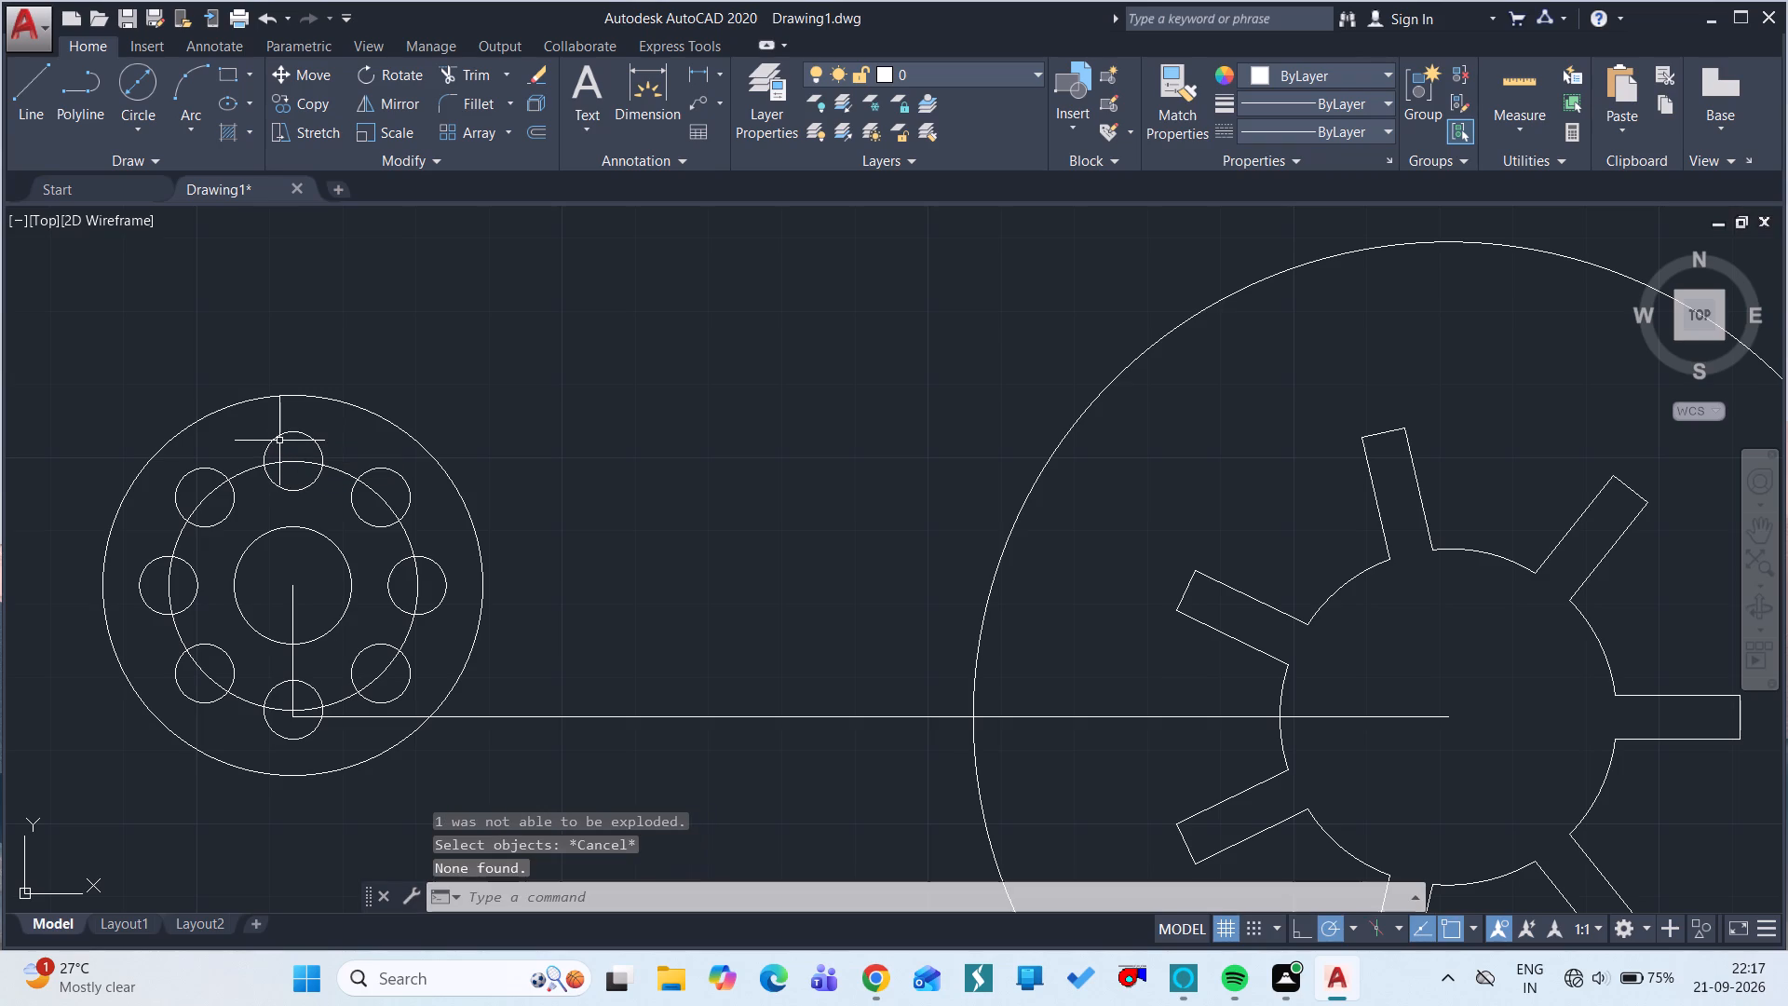
Delete the four small hole circles at the 34-diameter circle's quadrants, keeping the four diagonal ones.
left_click(288, 436)
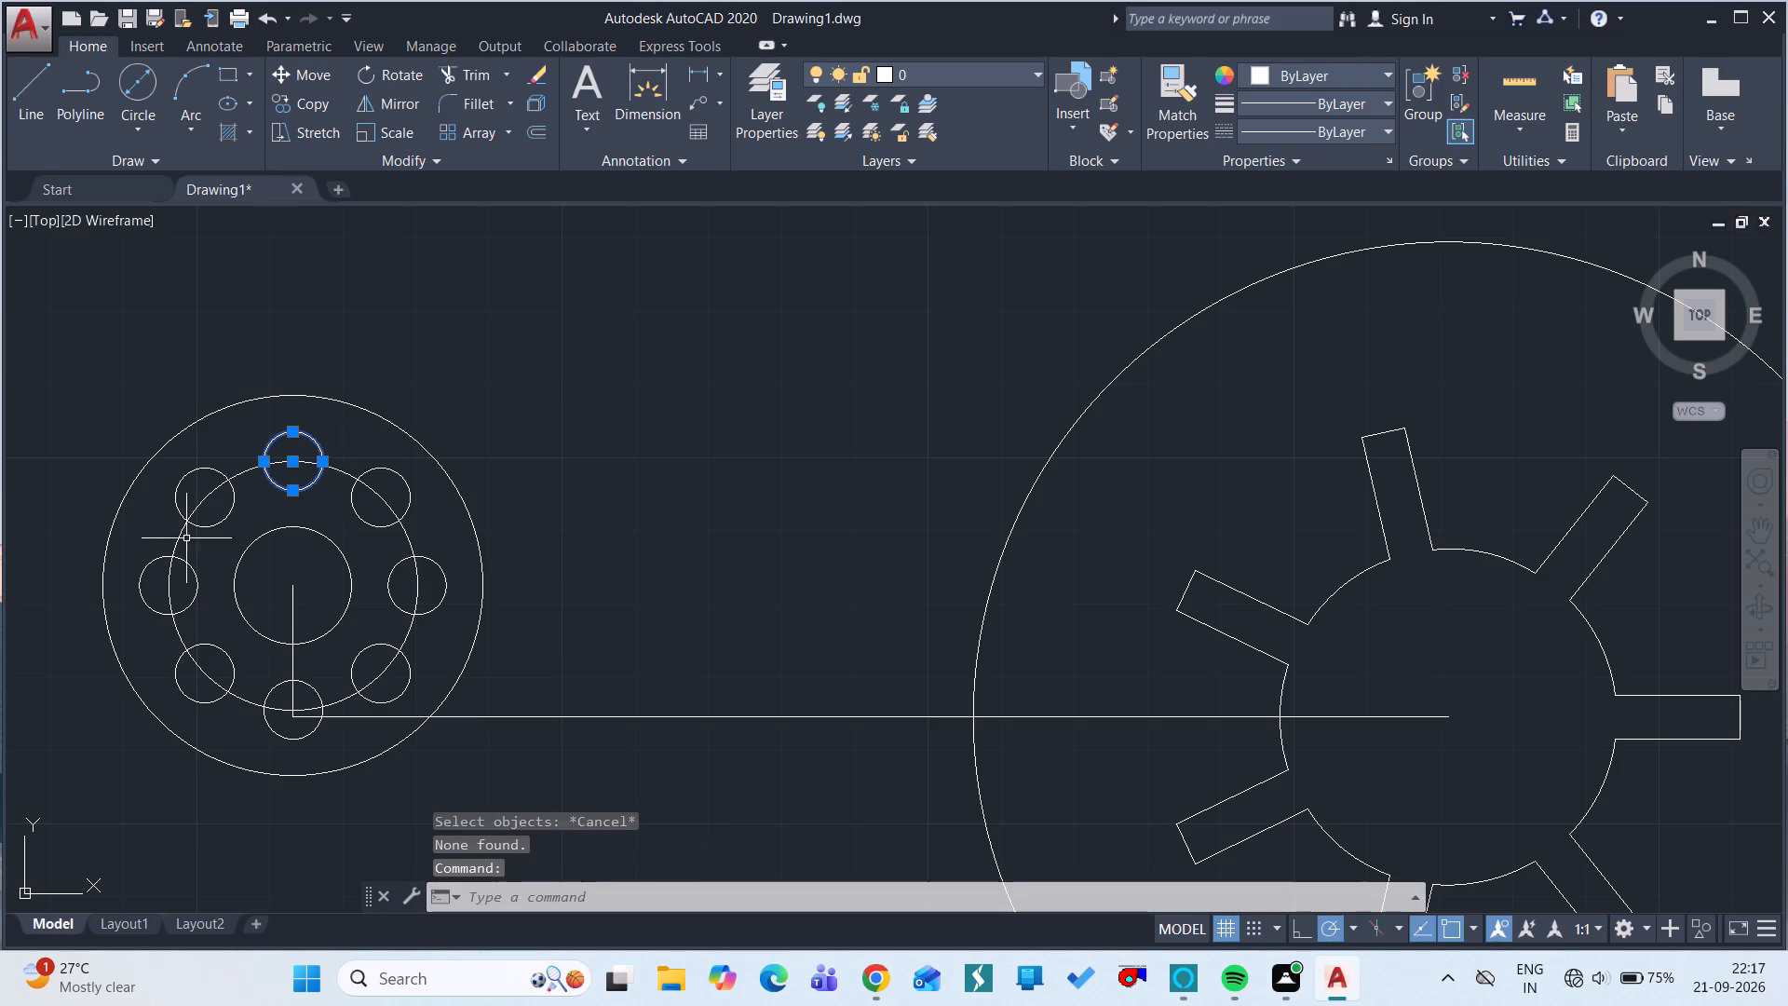
left_click(185, 564)
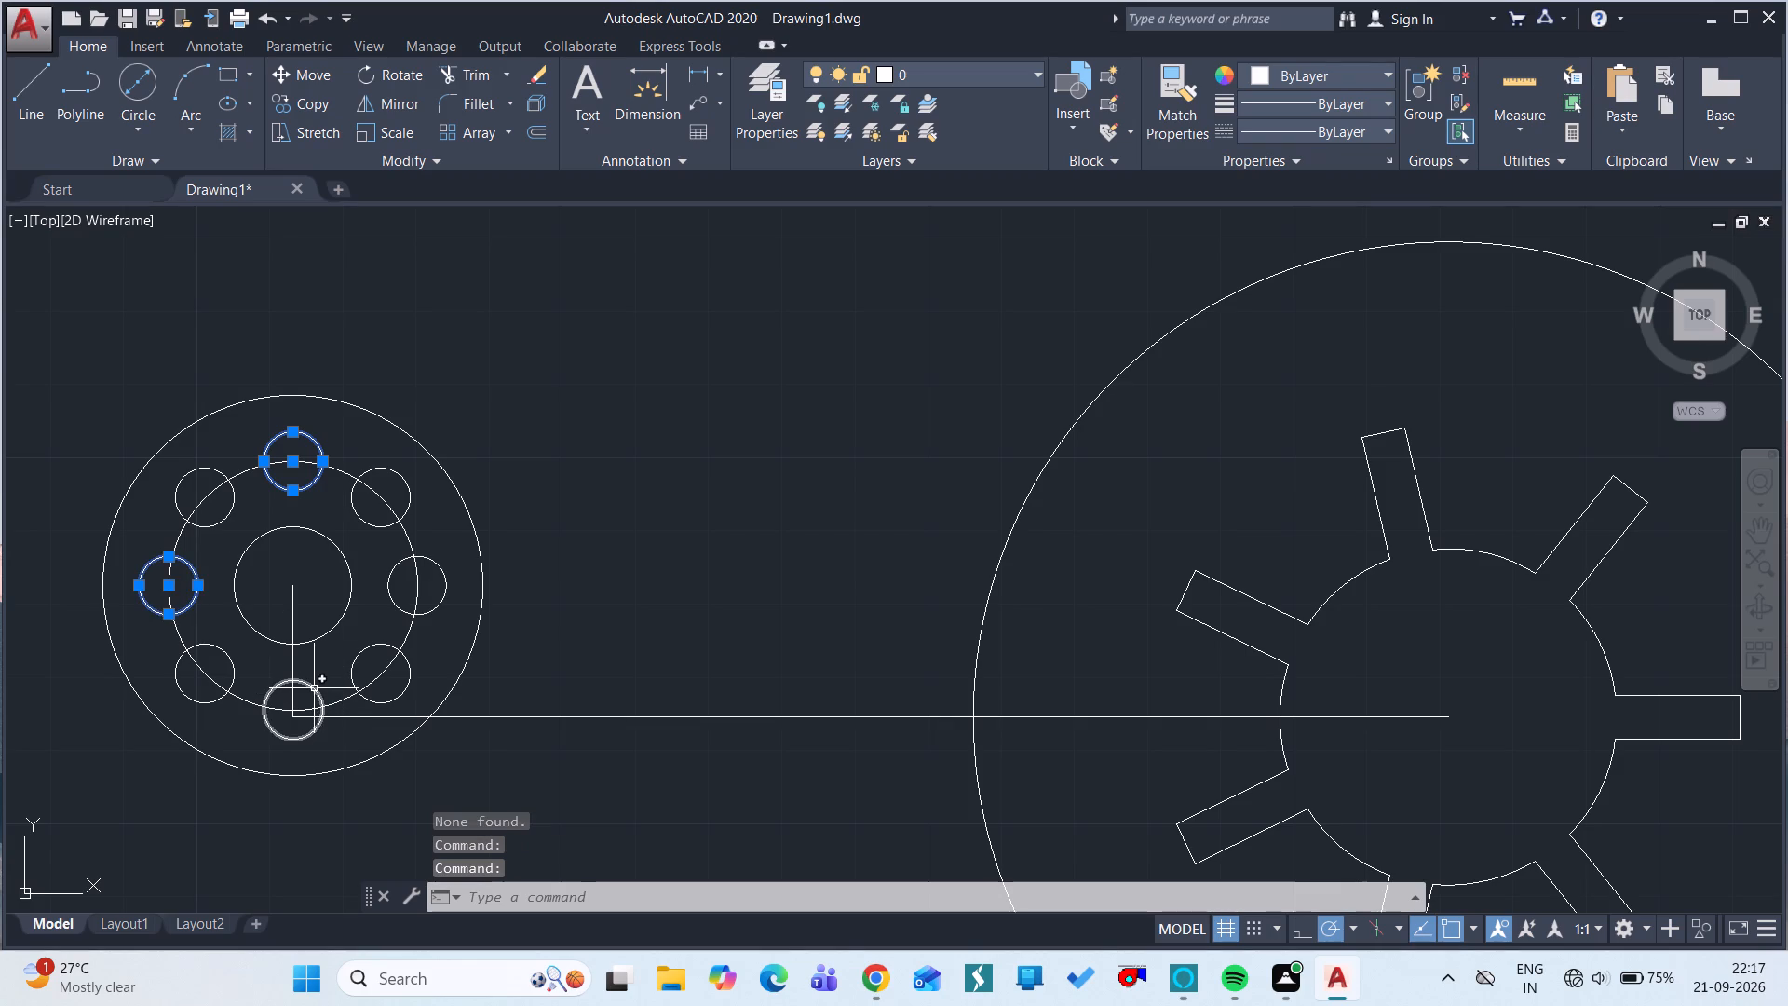
left_click(312, 688)
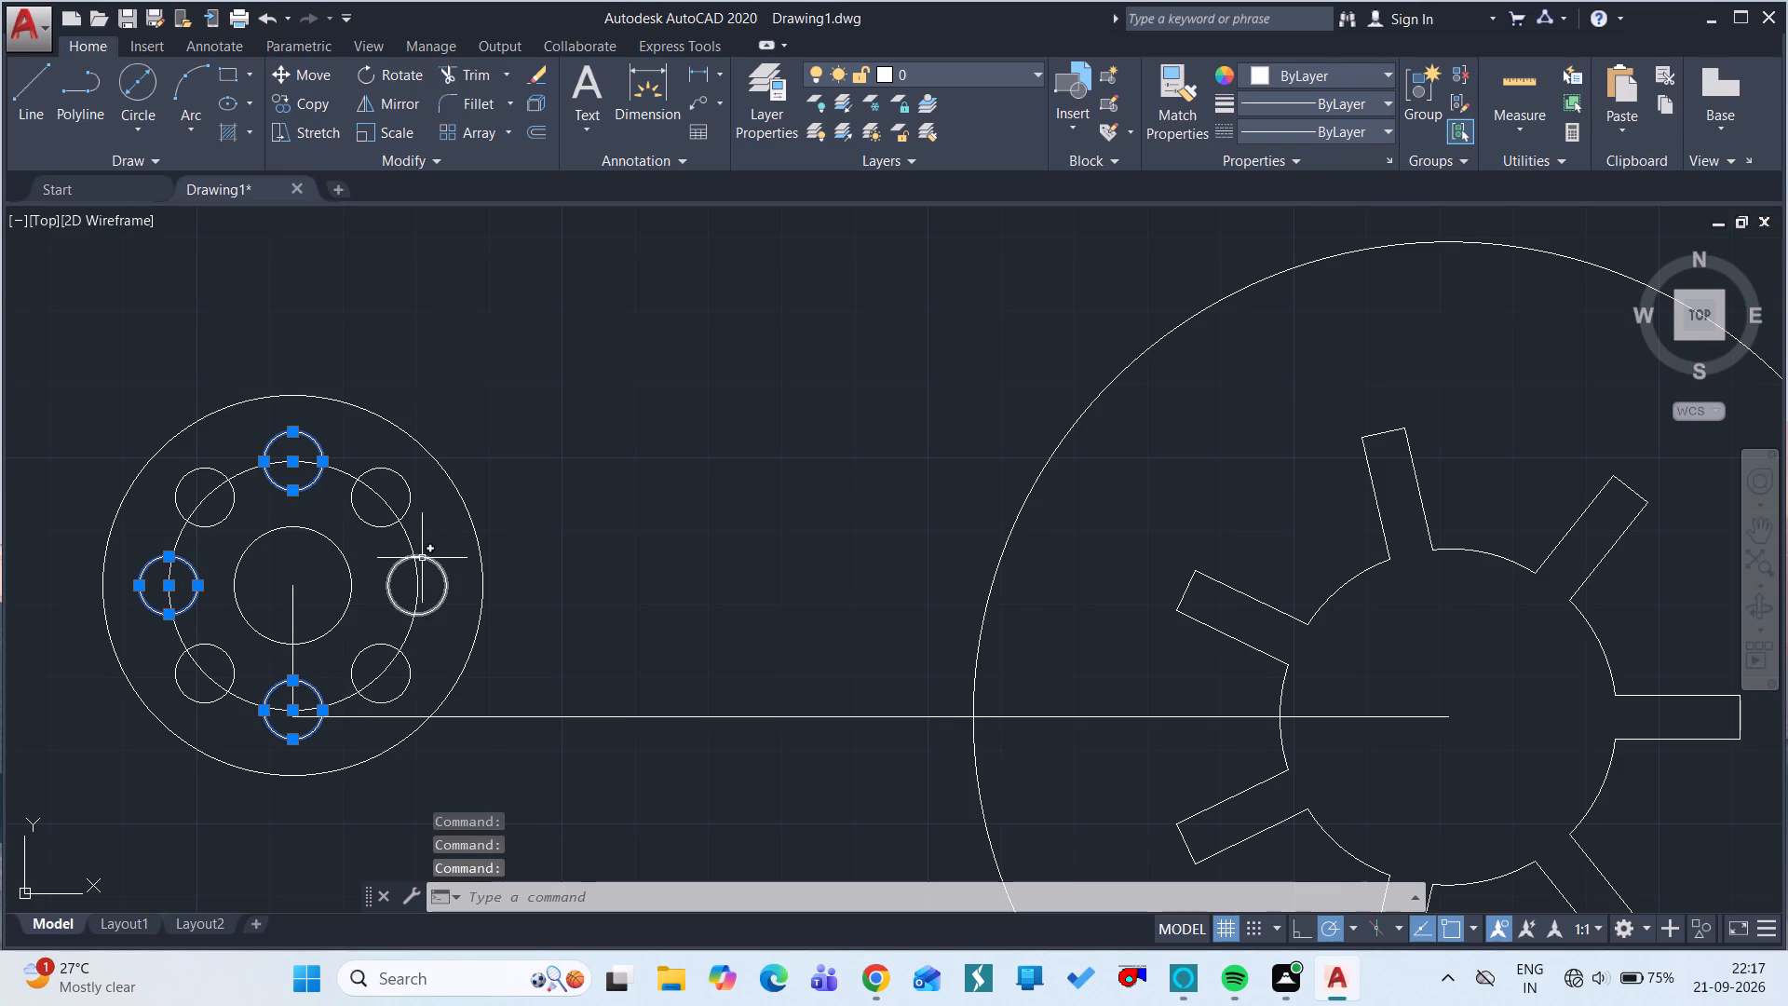
left_click(422, 558)
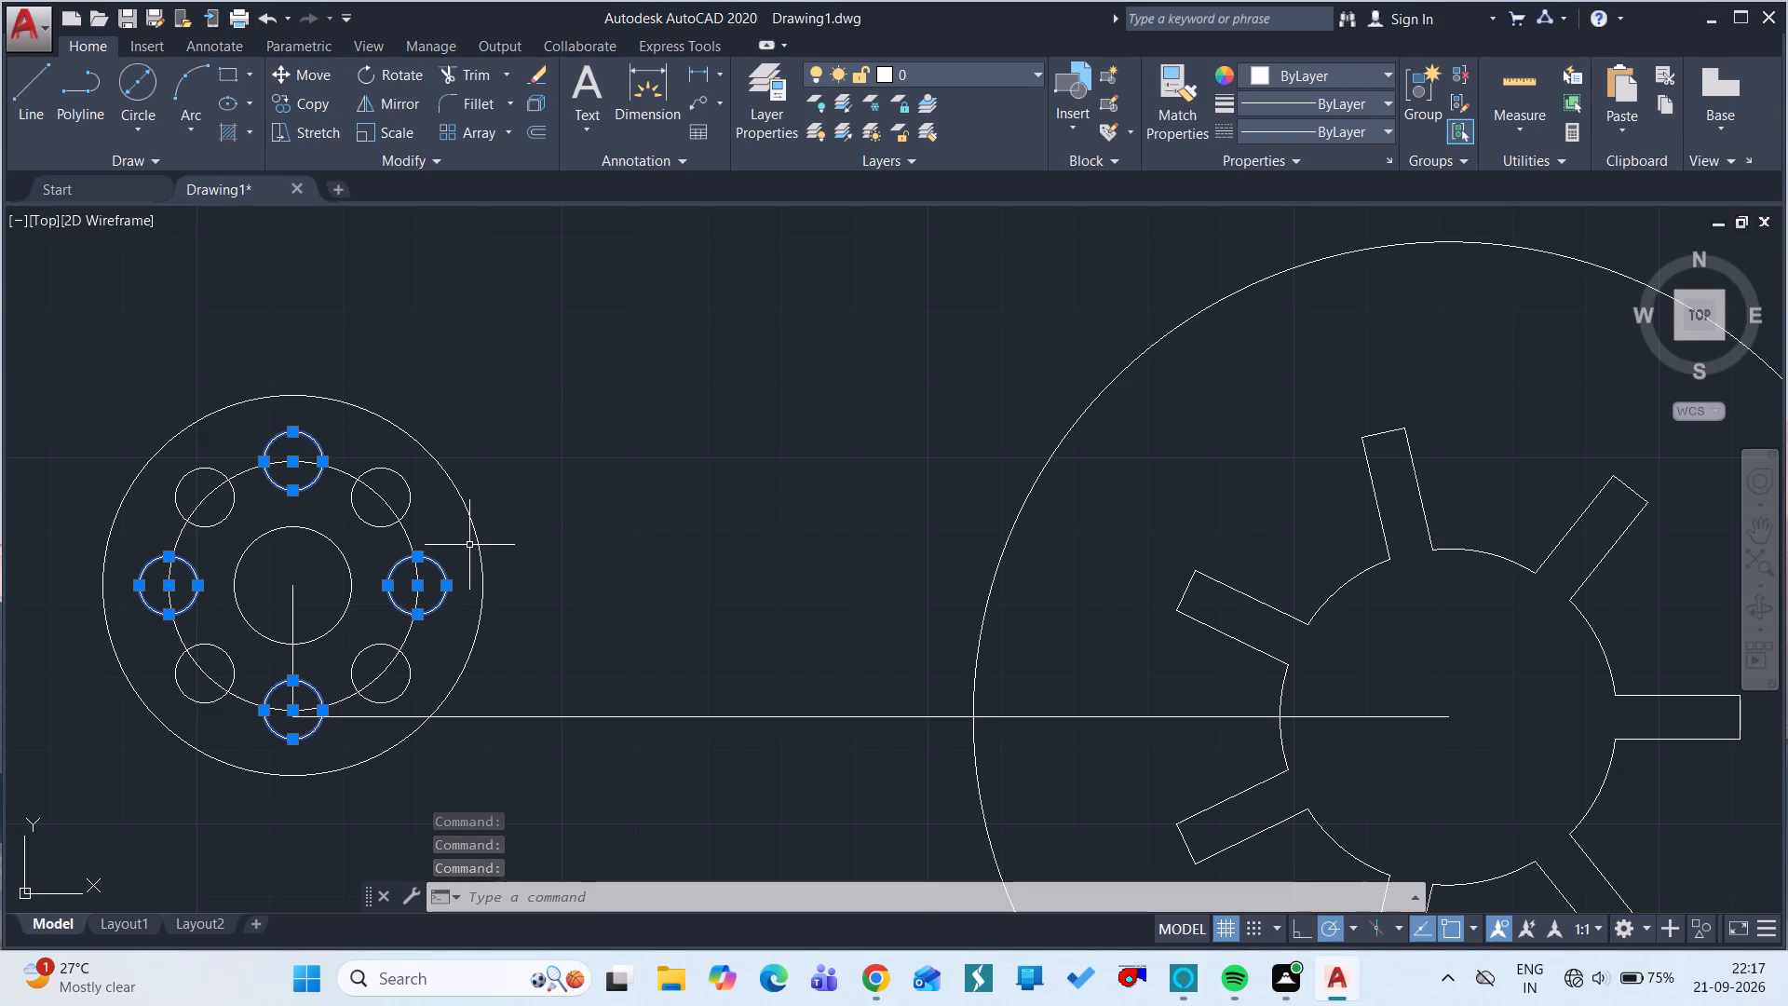
key("Delete")
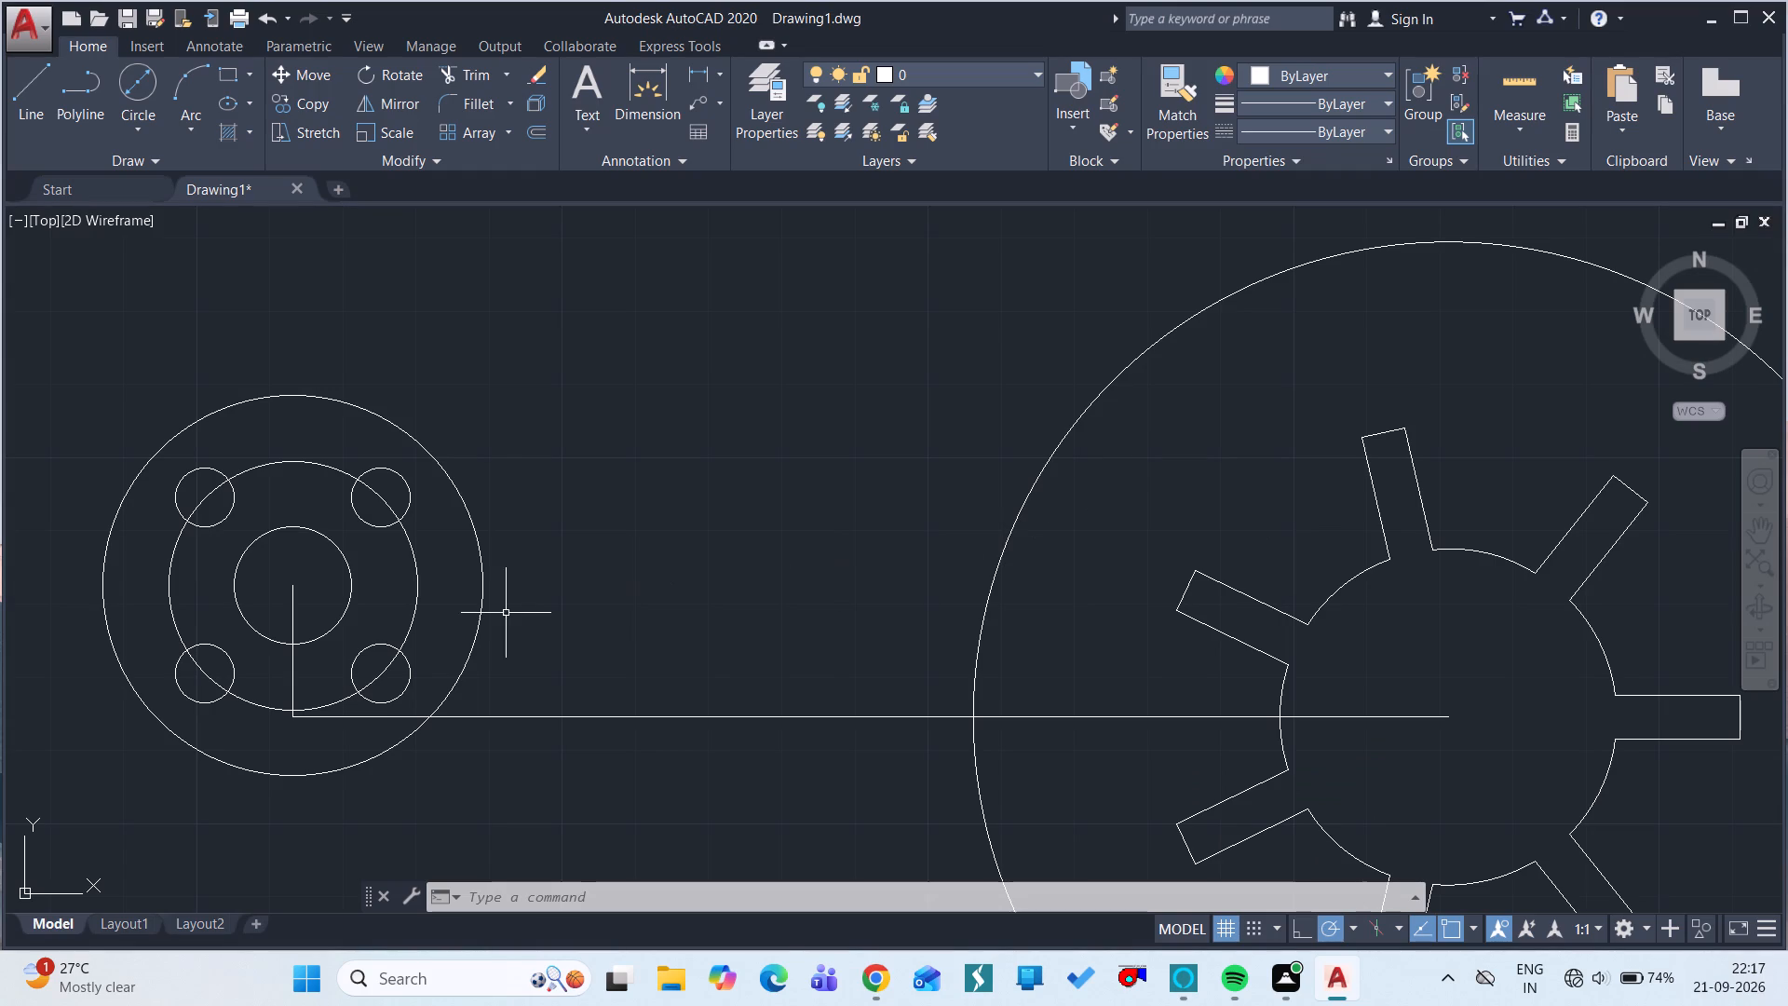
Delete the vertical construction line and the three horizontal segments linking the flange centre to the slotted wheel's centre.
left_click(292, 654)
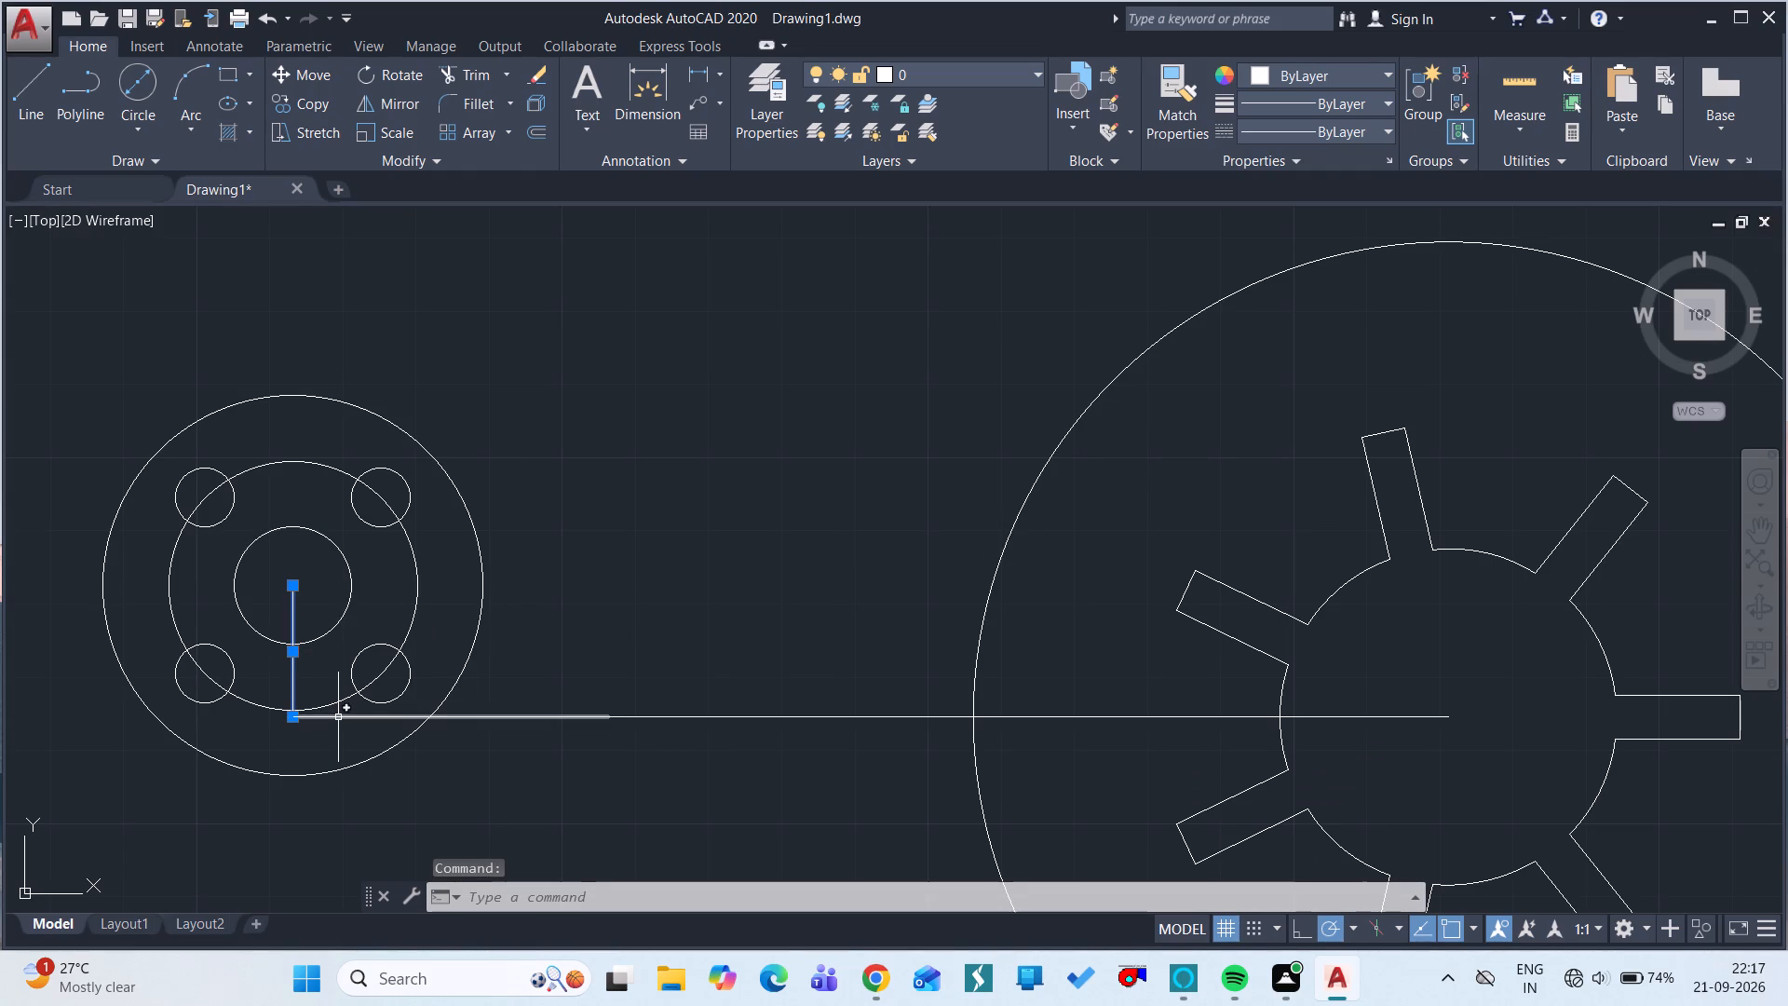
left_click(338, 717)
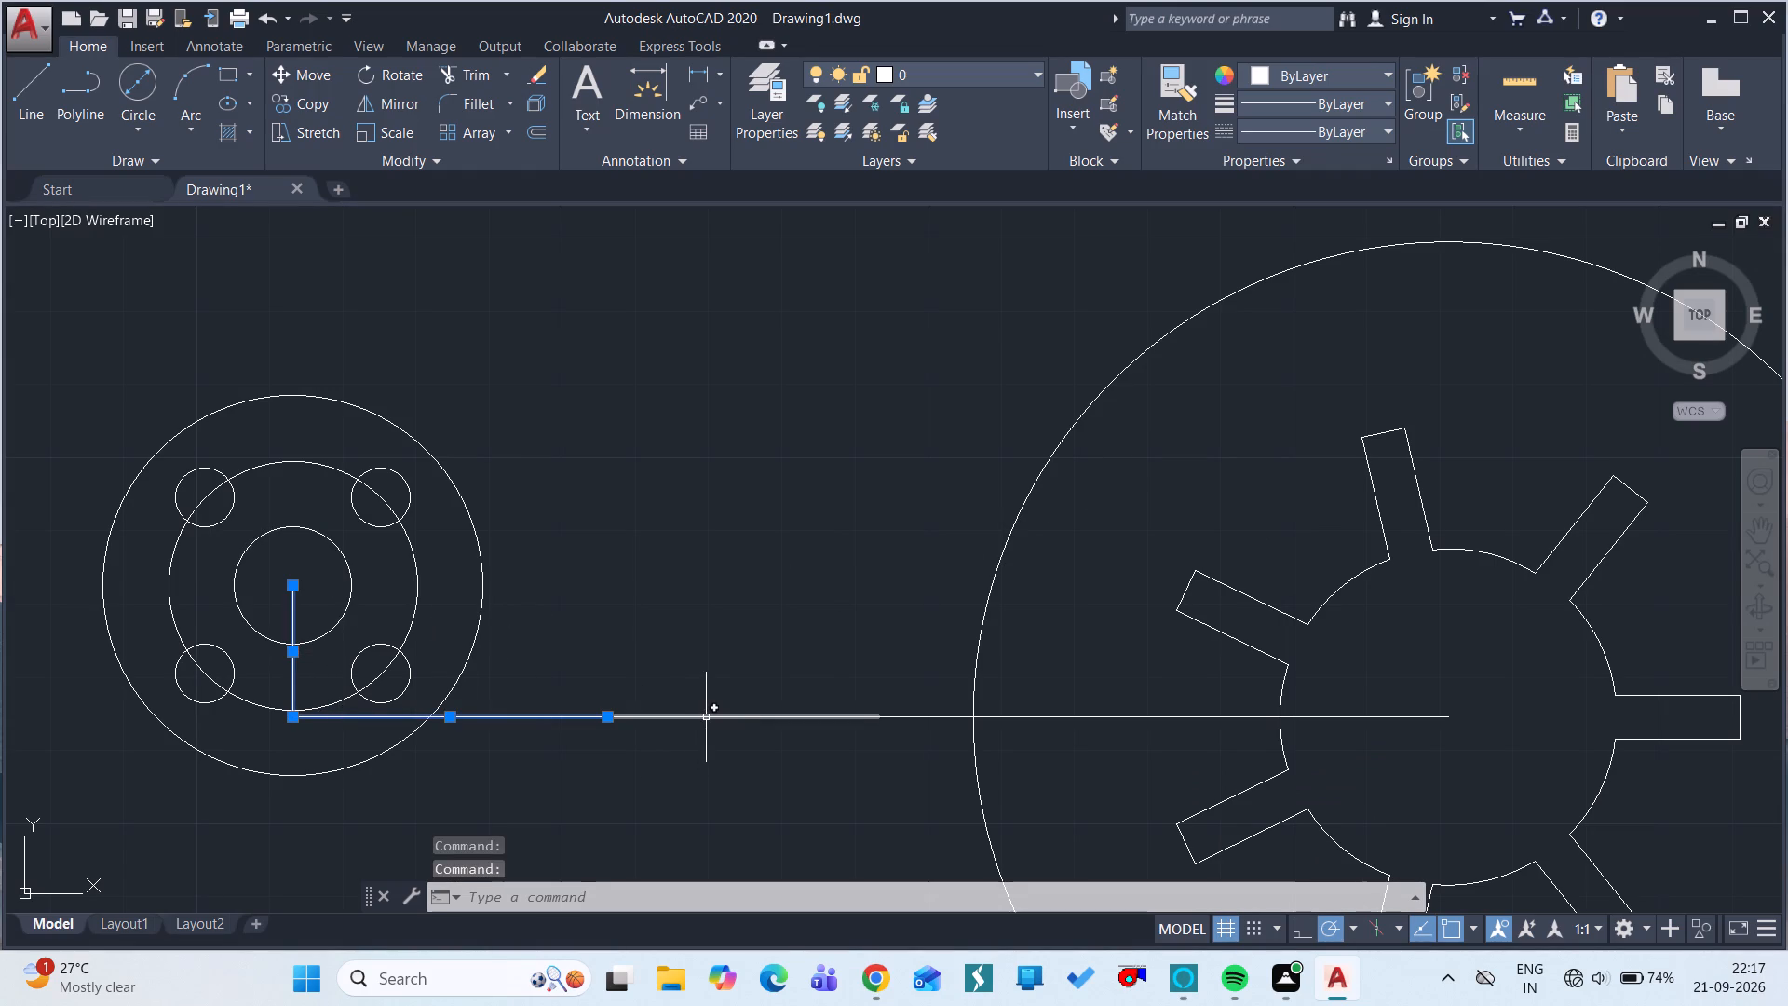
left_click(706, 717)
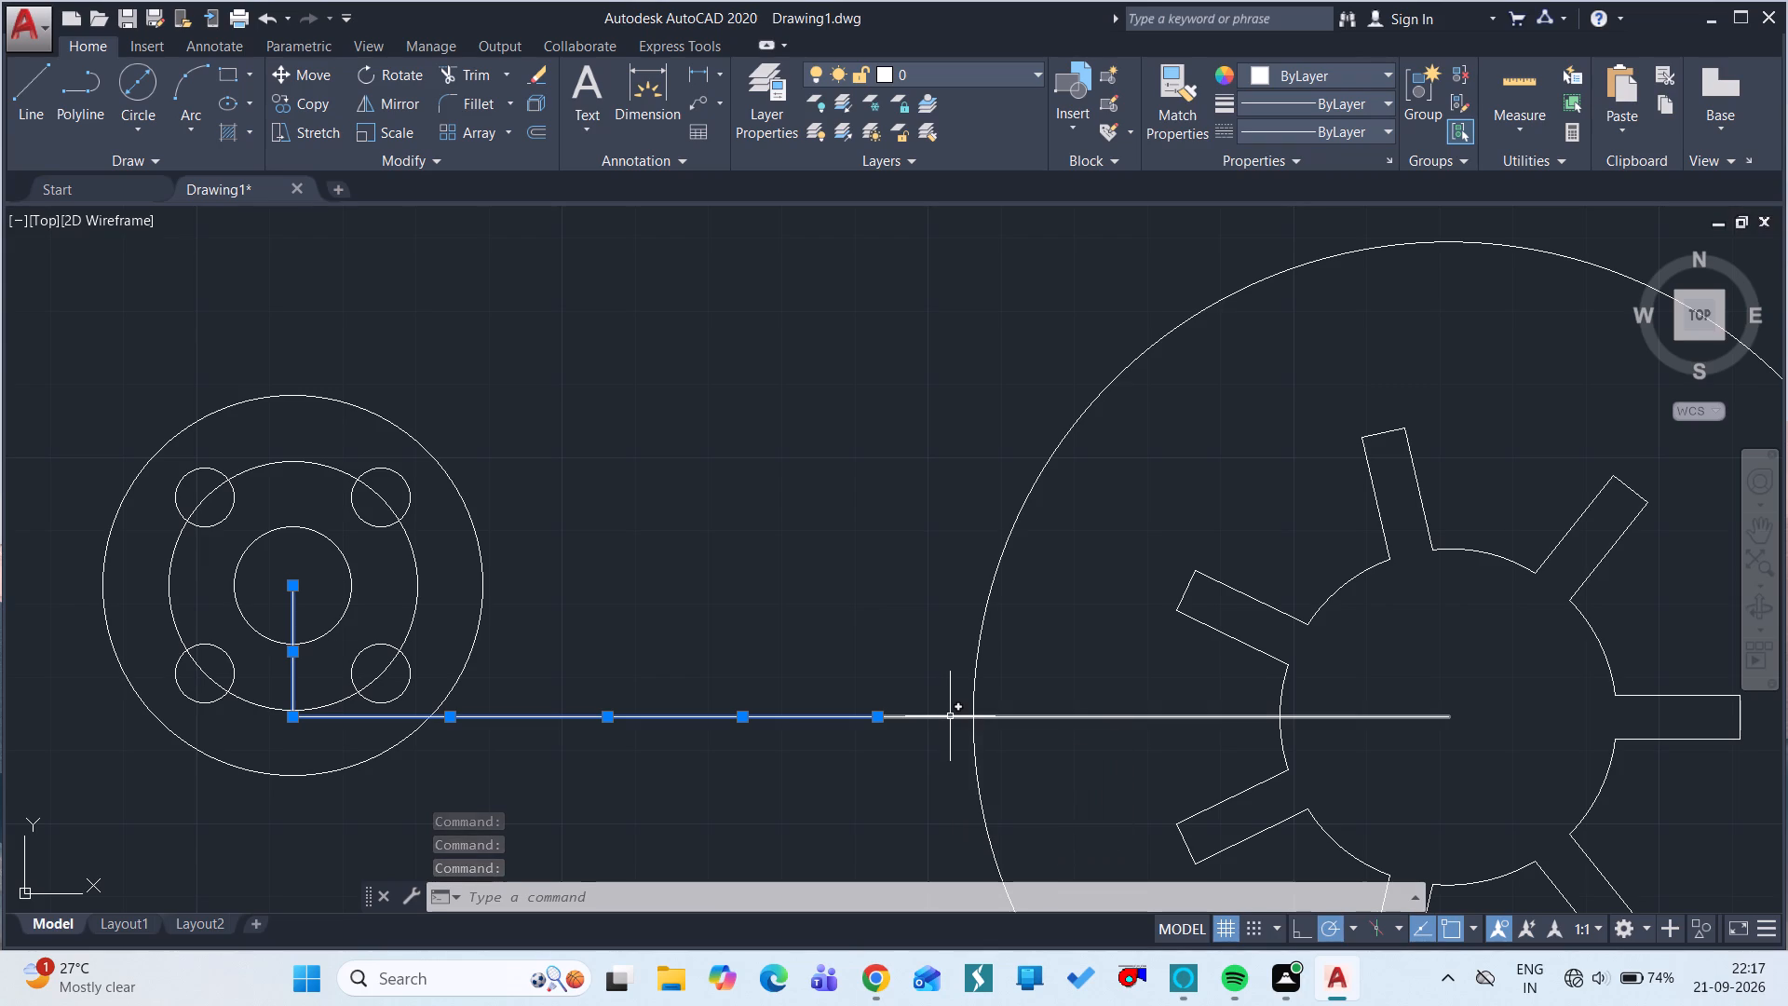
left_click(950, 716)
key("Delete")
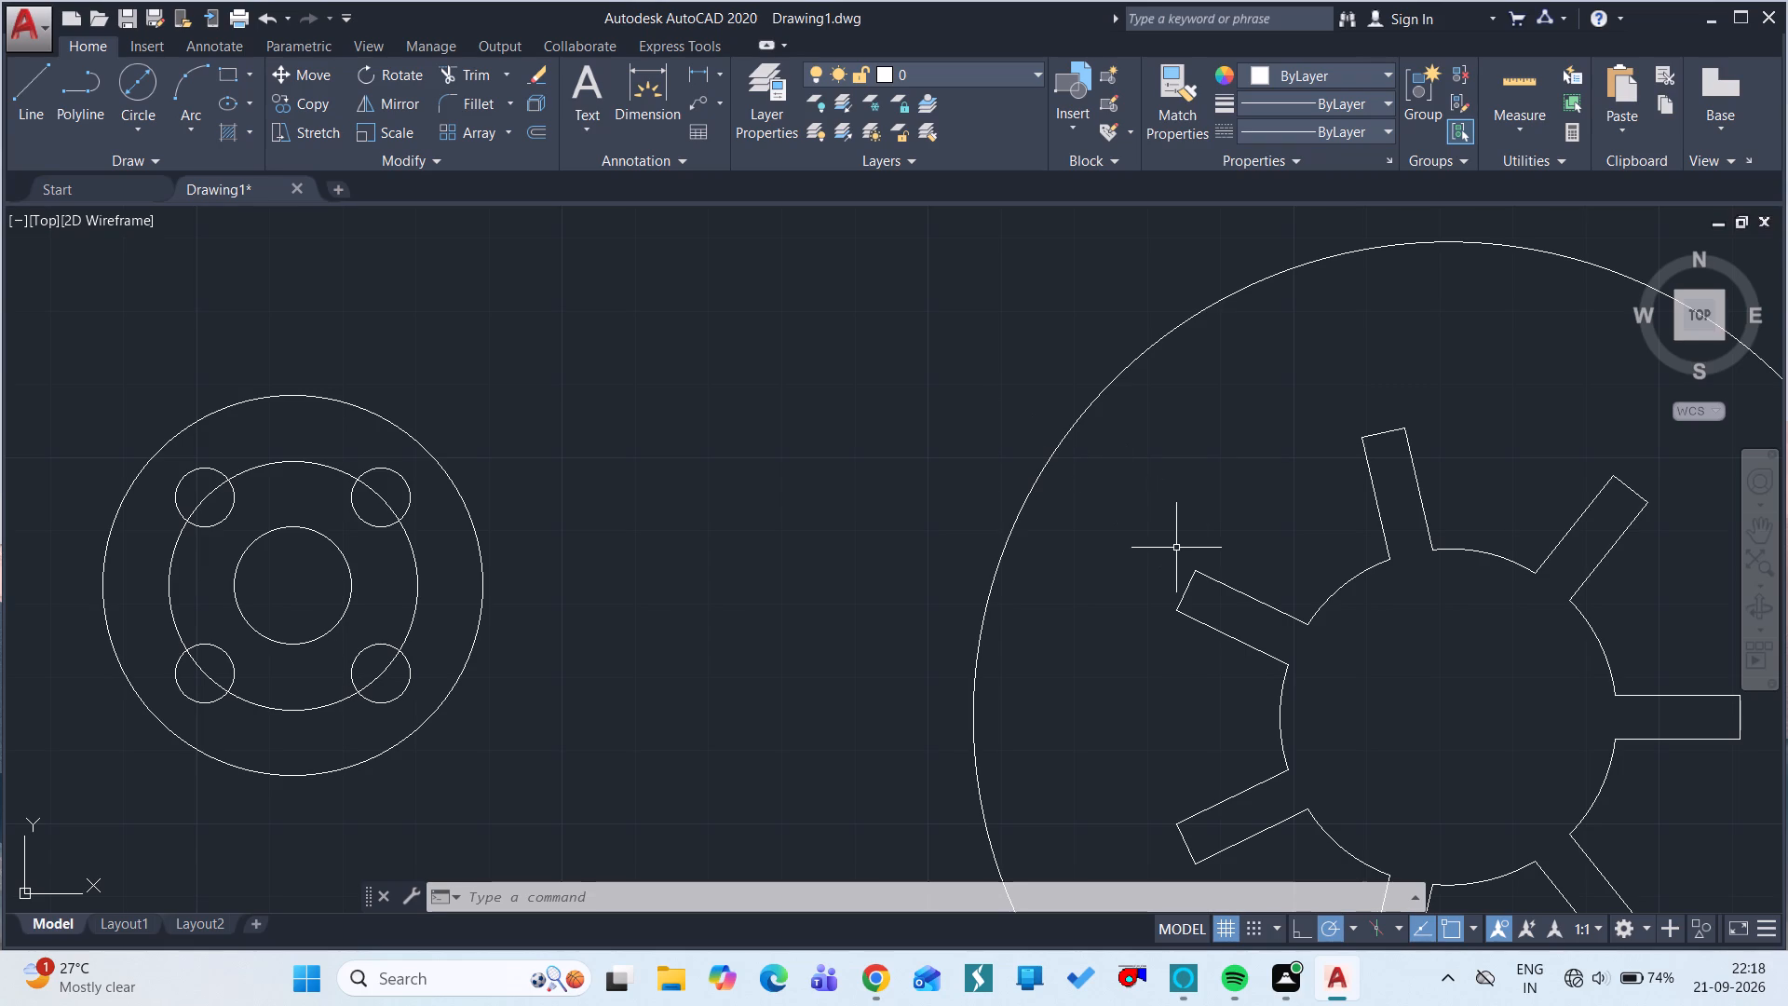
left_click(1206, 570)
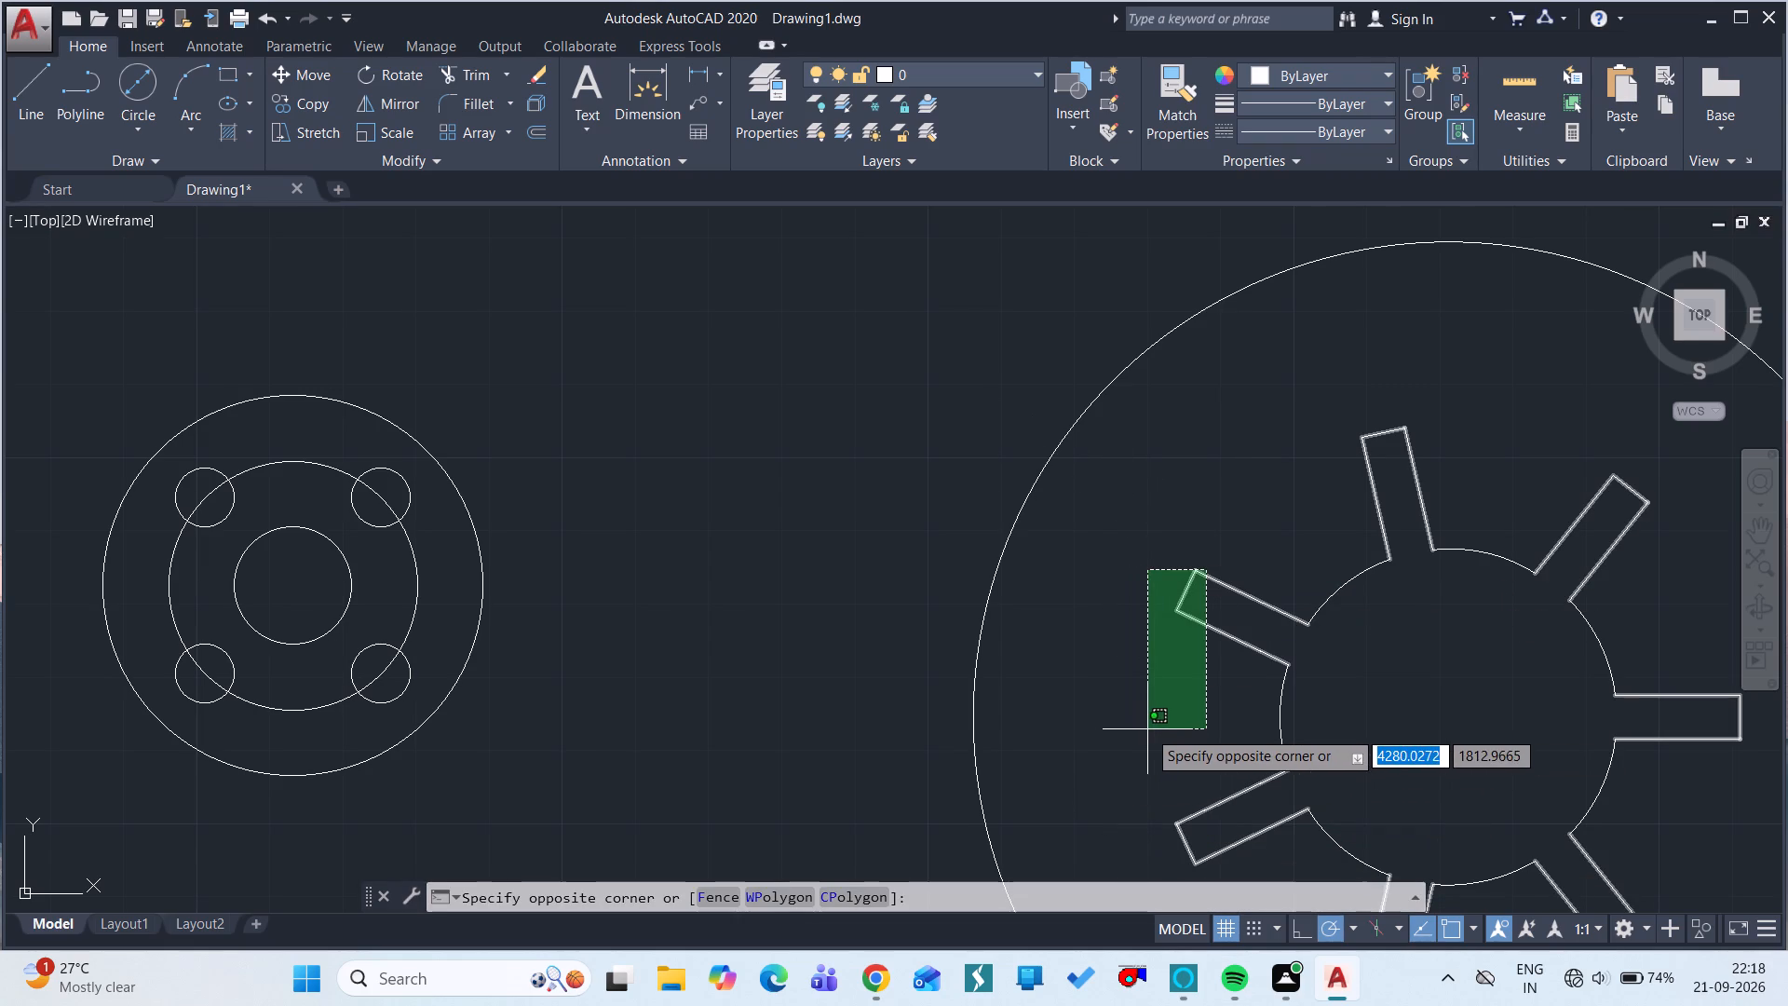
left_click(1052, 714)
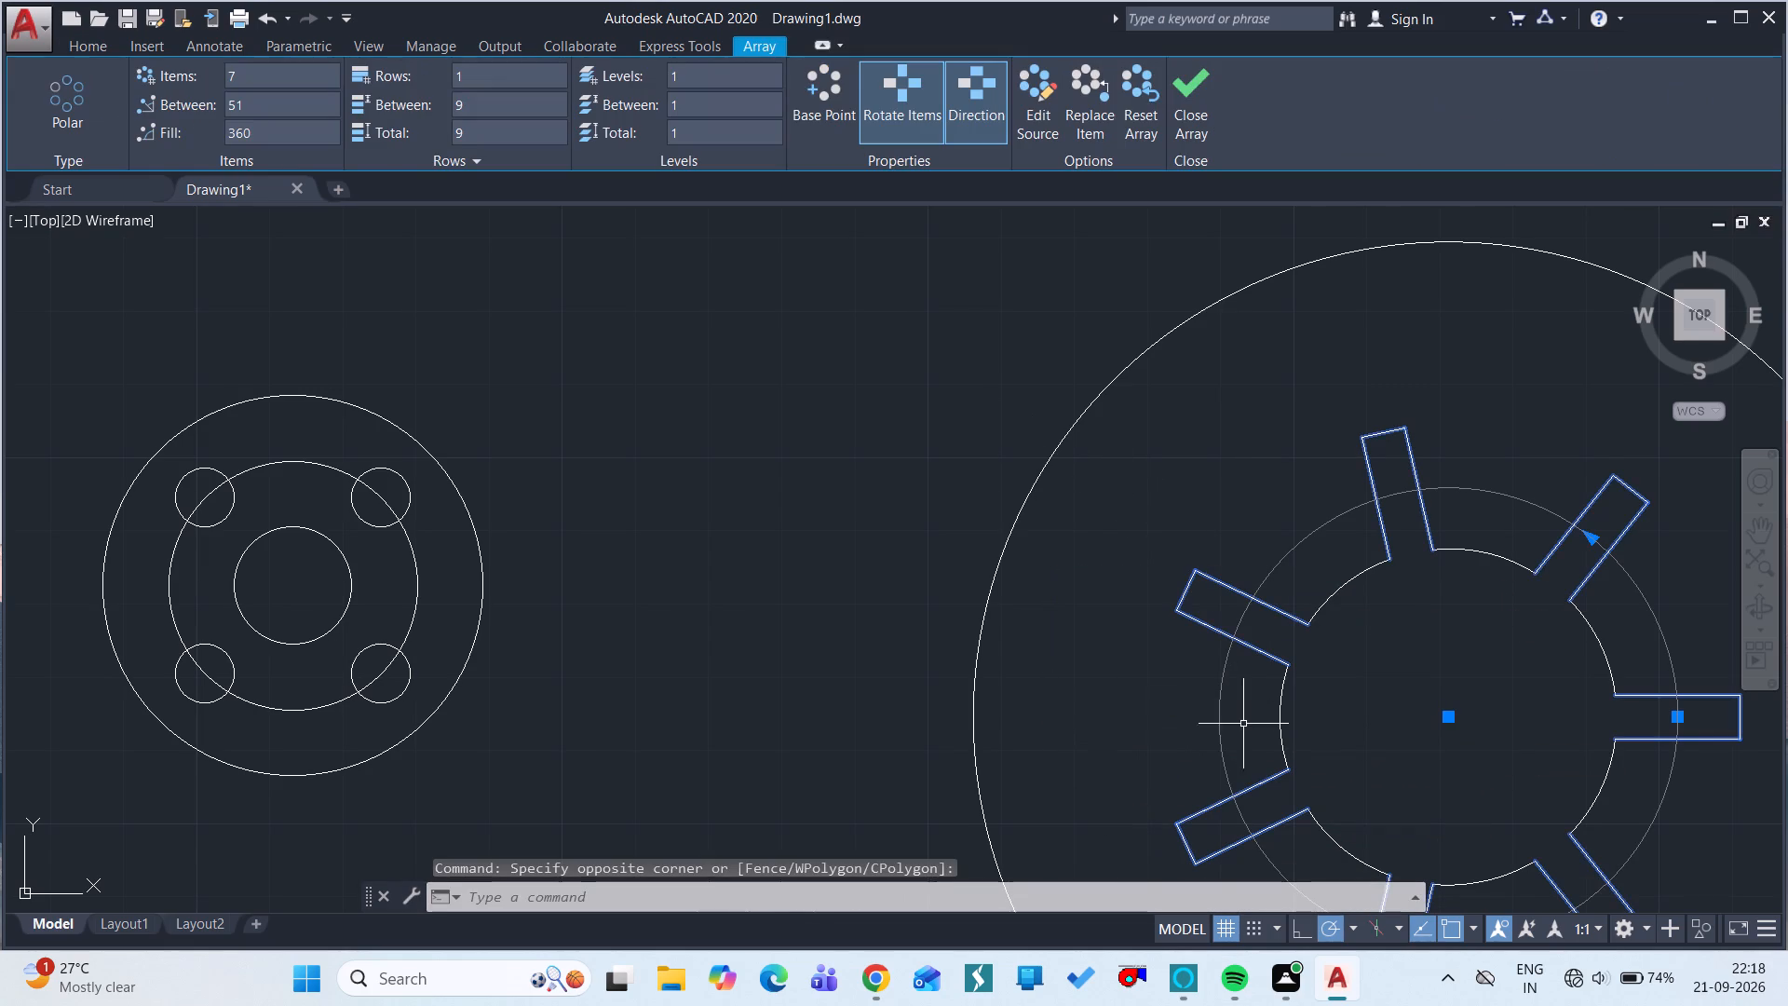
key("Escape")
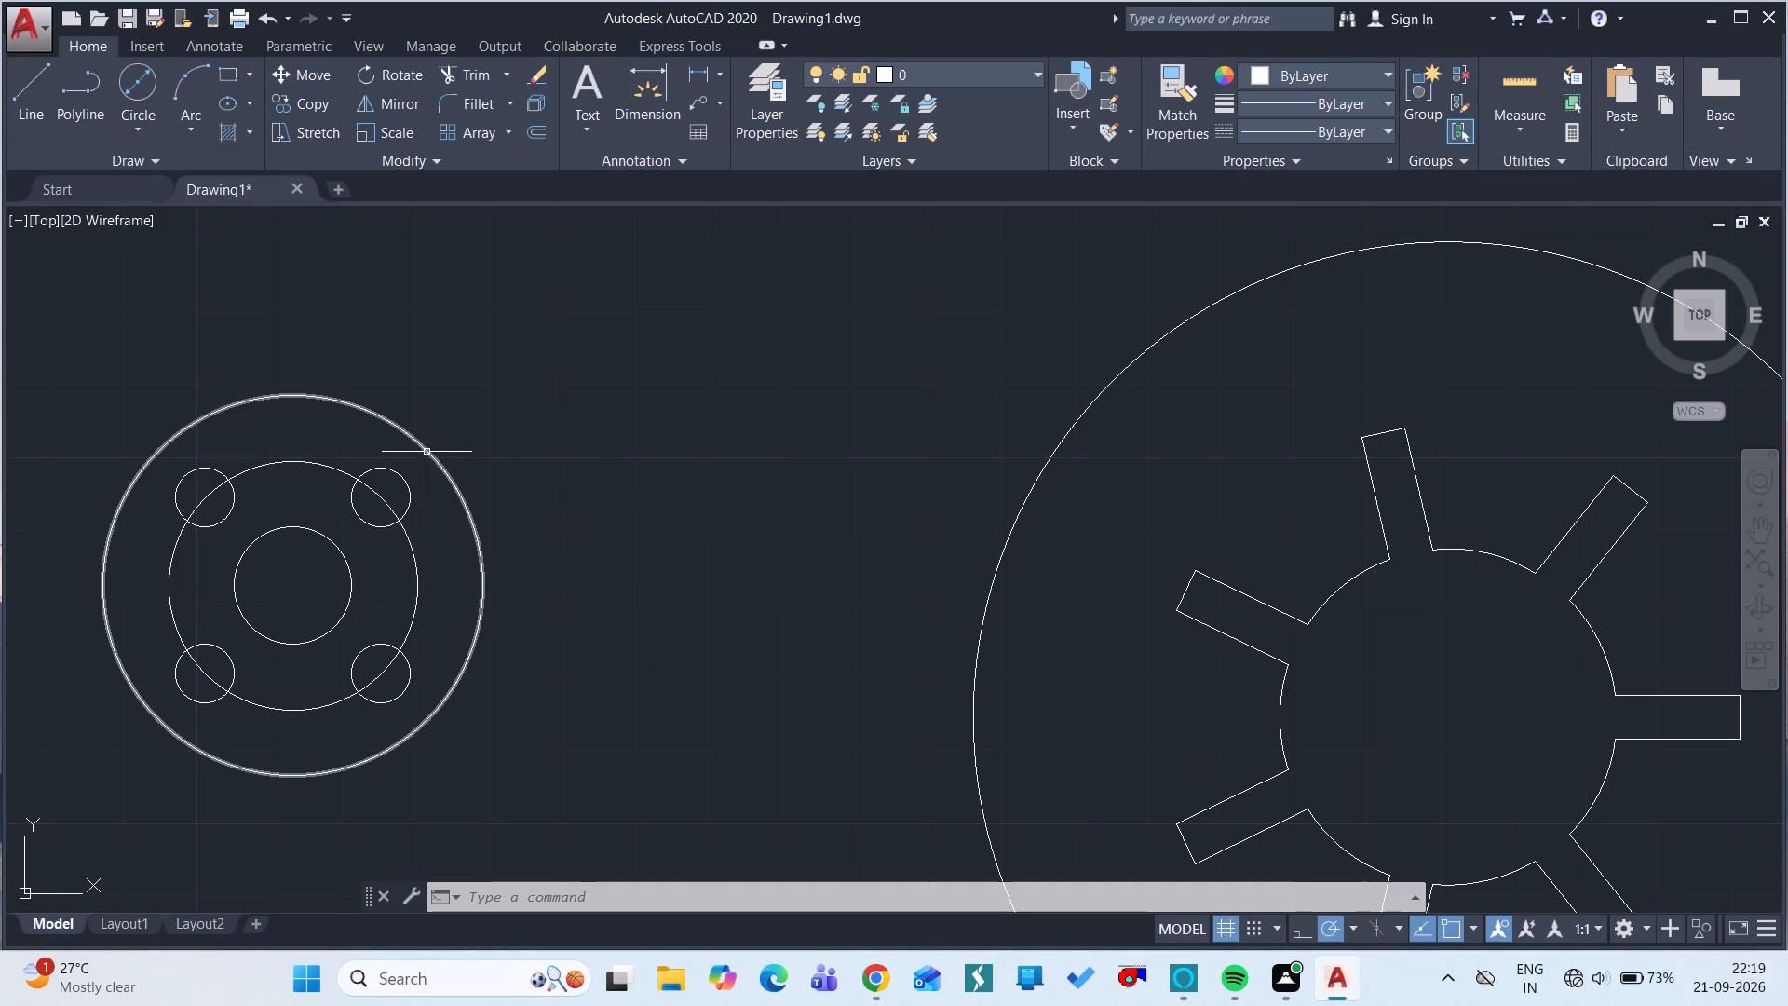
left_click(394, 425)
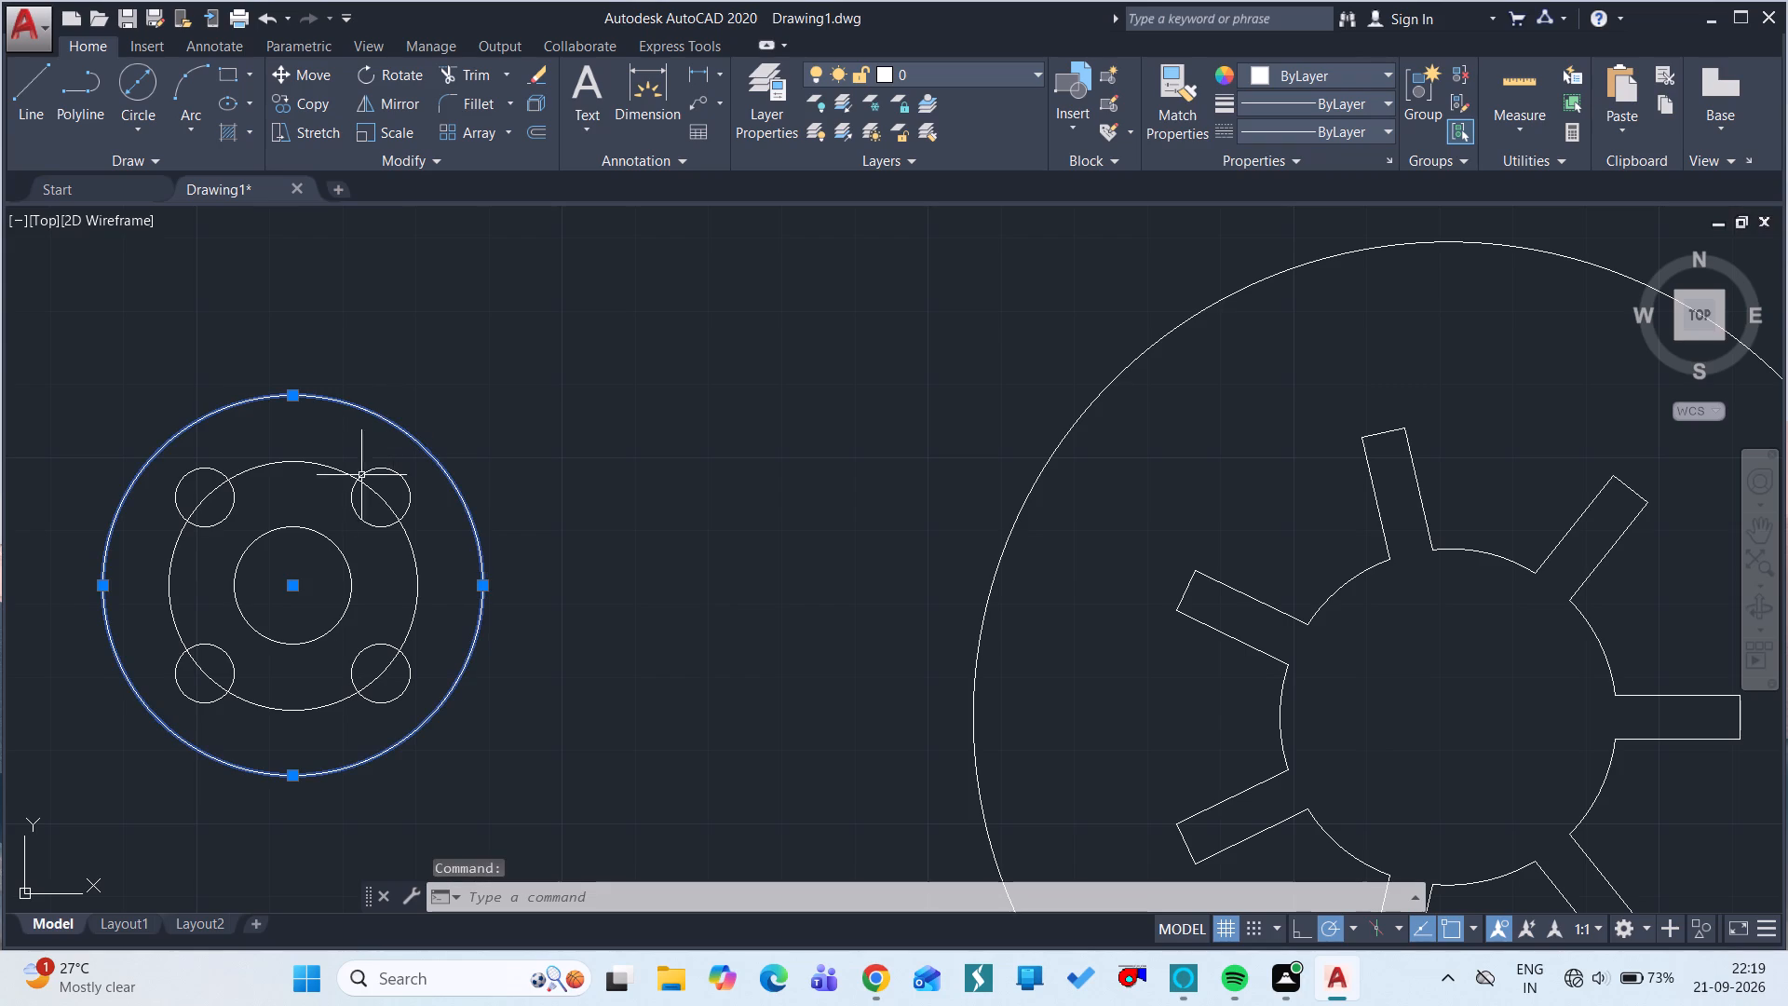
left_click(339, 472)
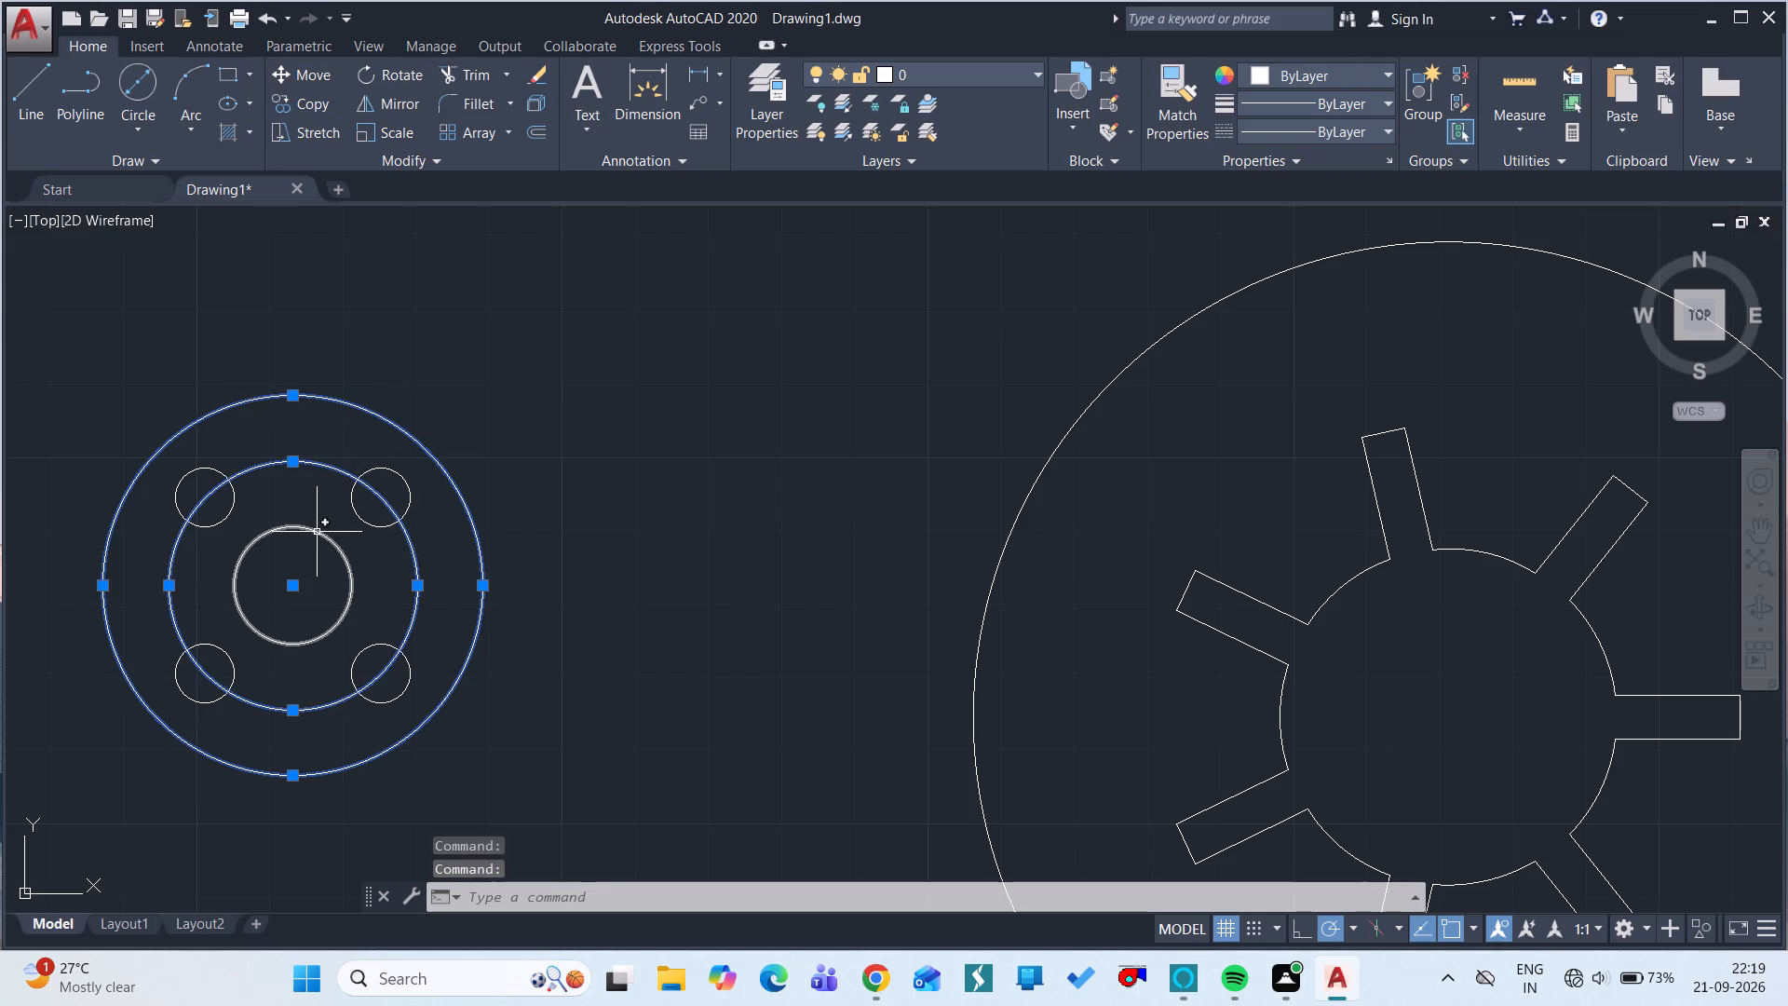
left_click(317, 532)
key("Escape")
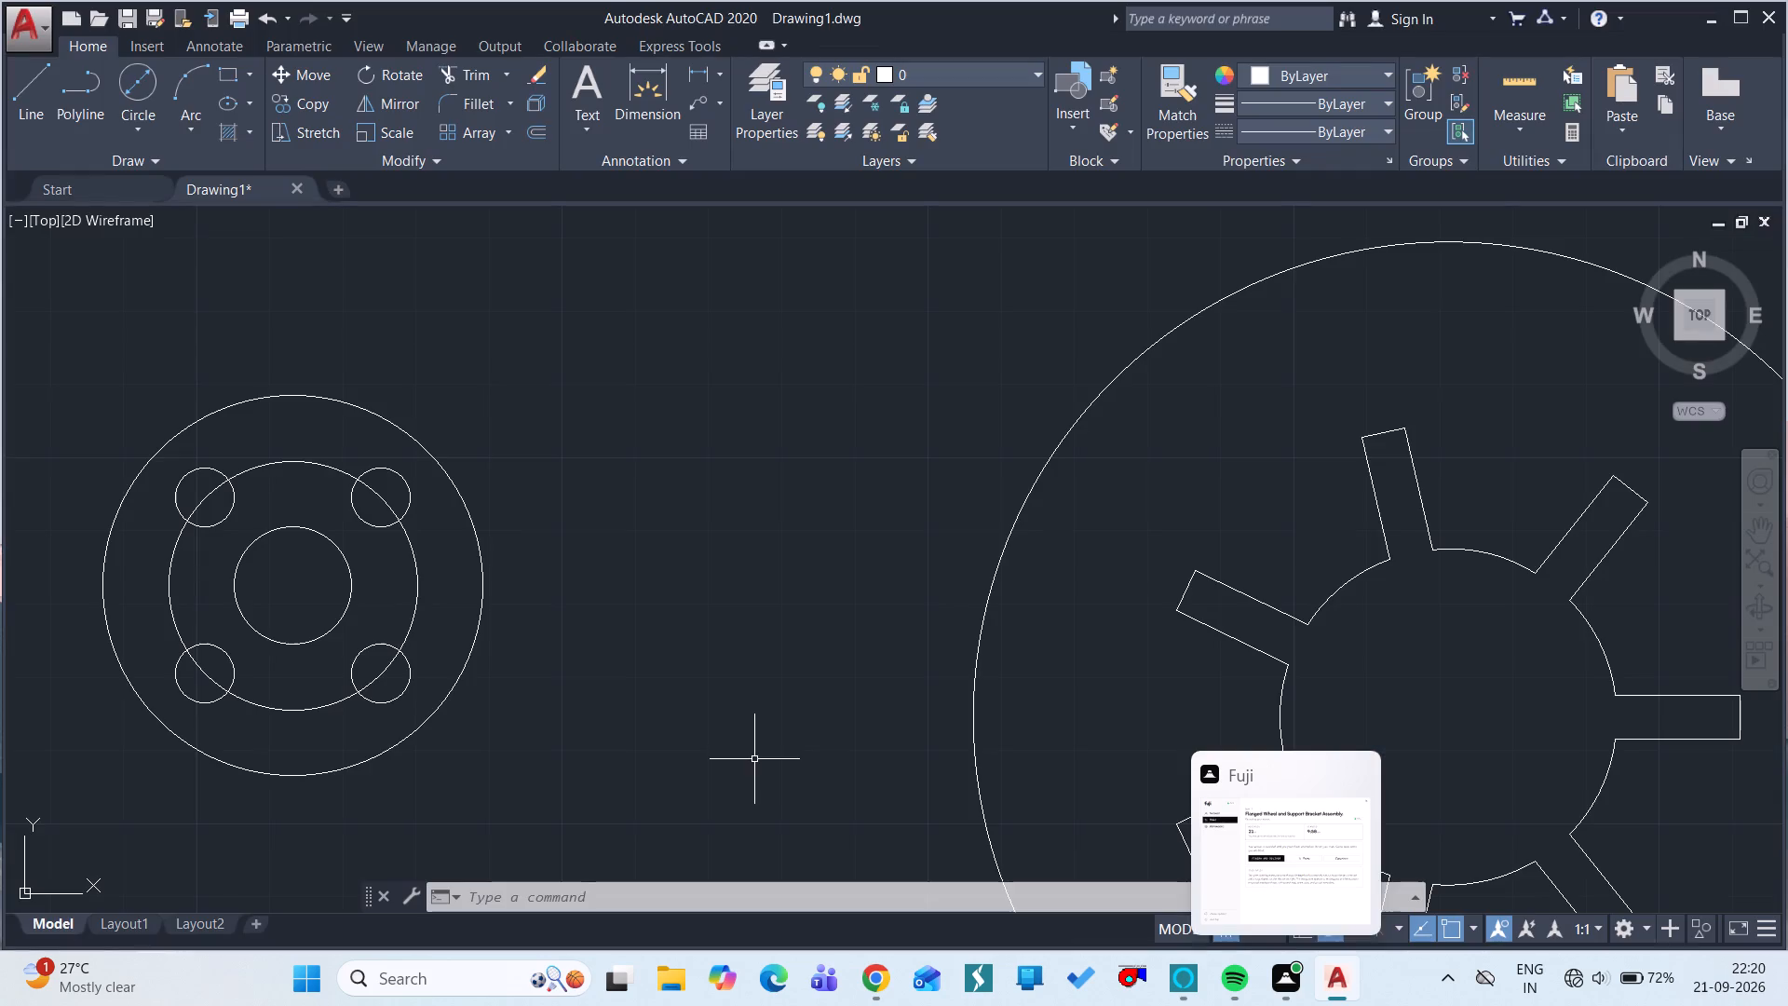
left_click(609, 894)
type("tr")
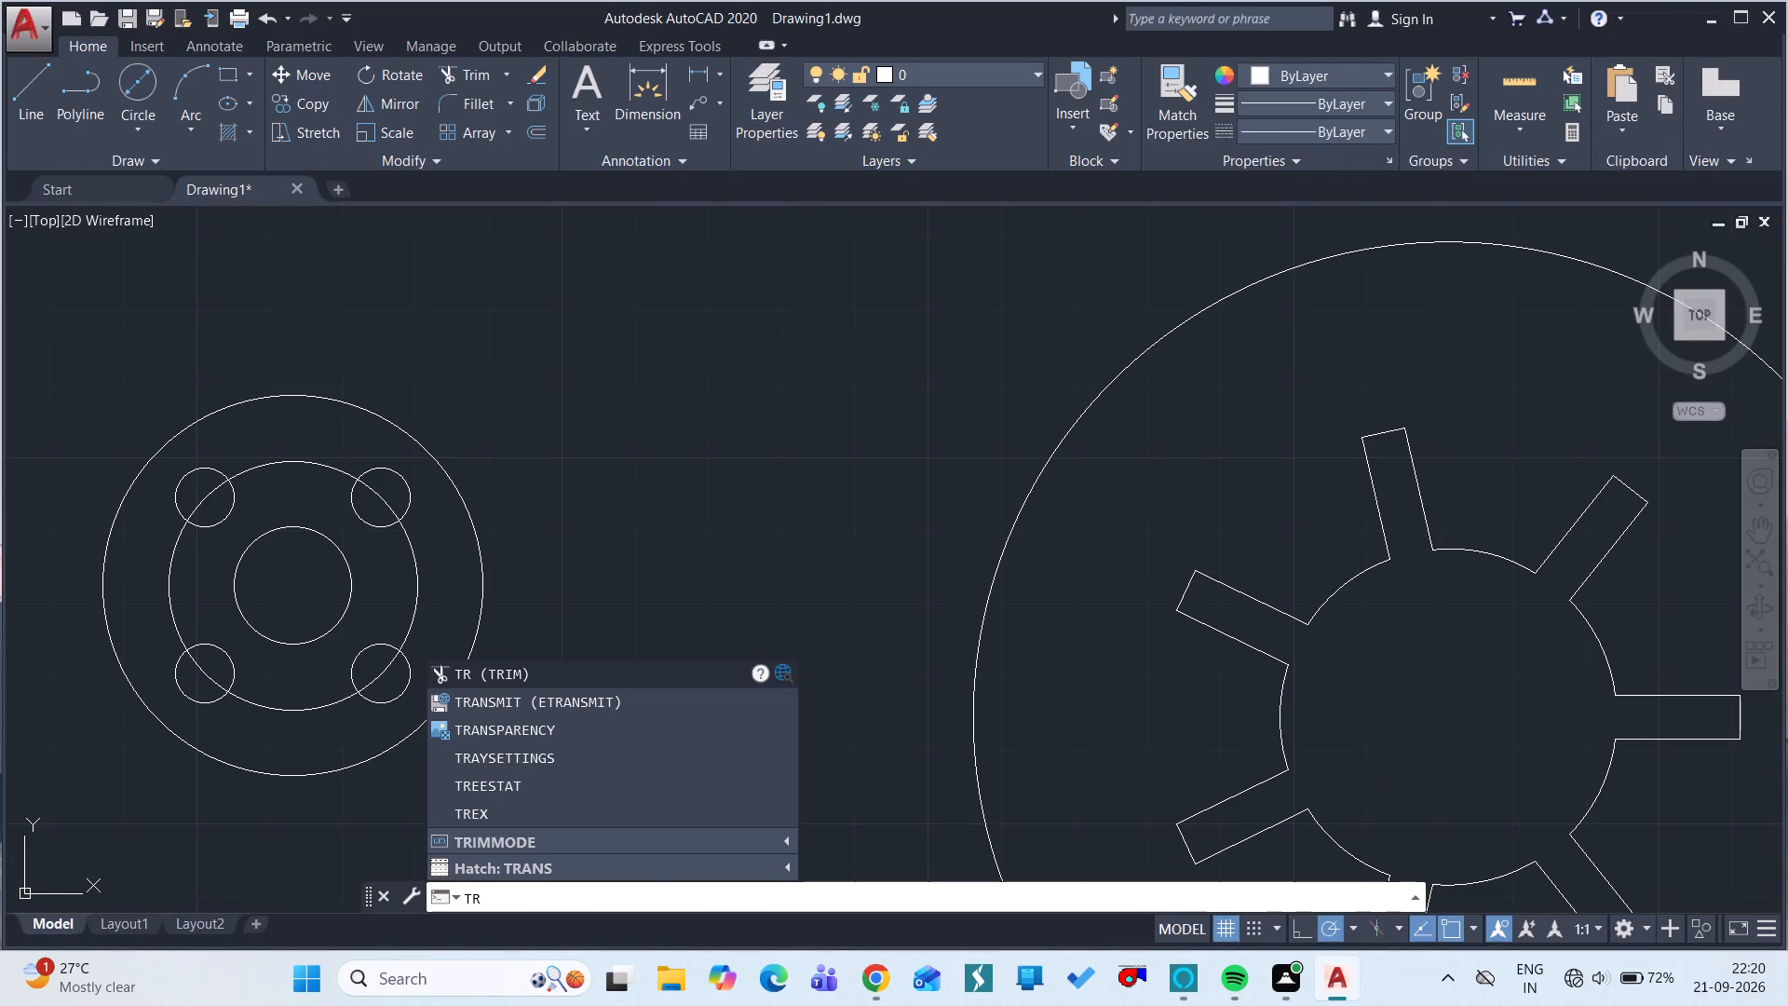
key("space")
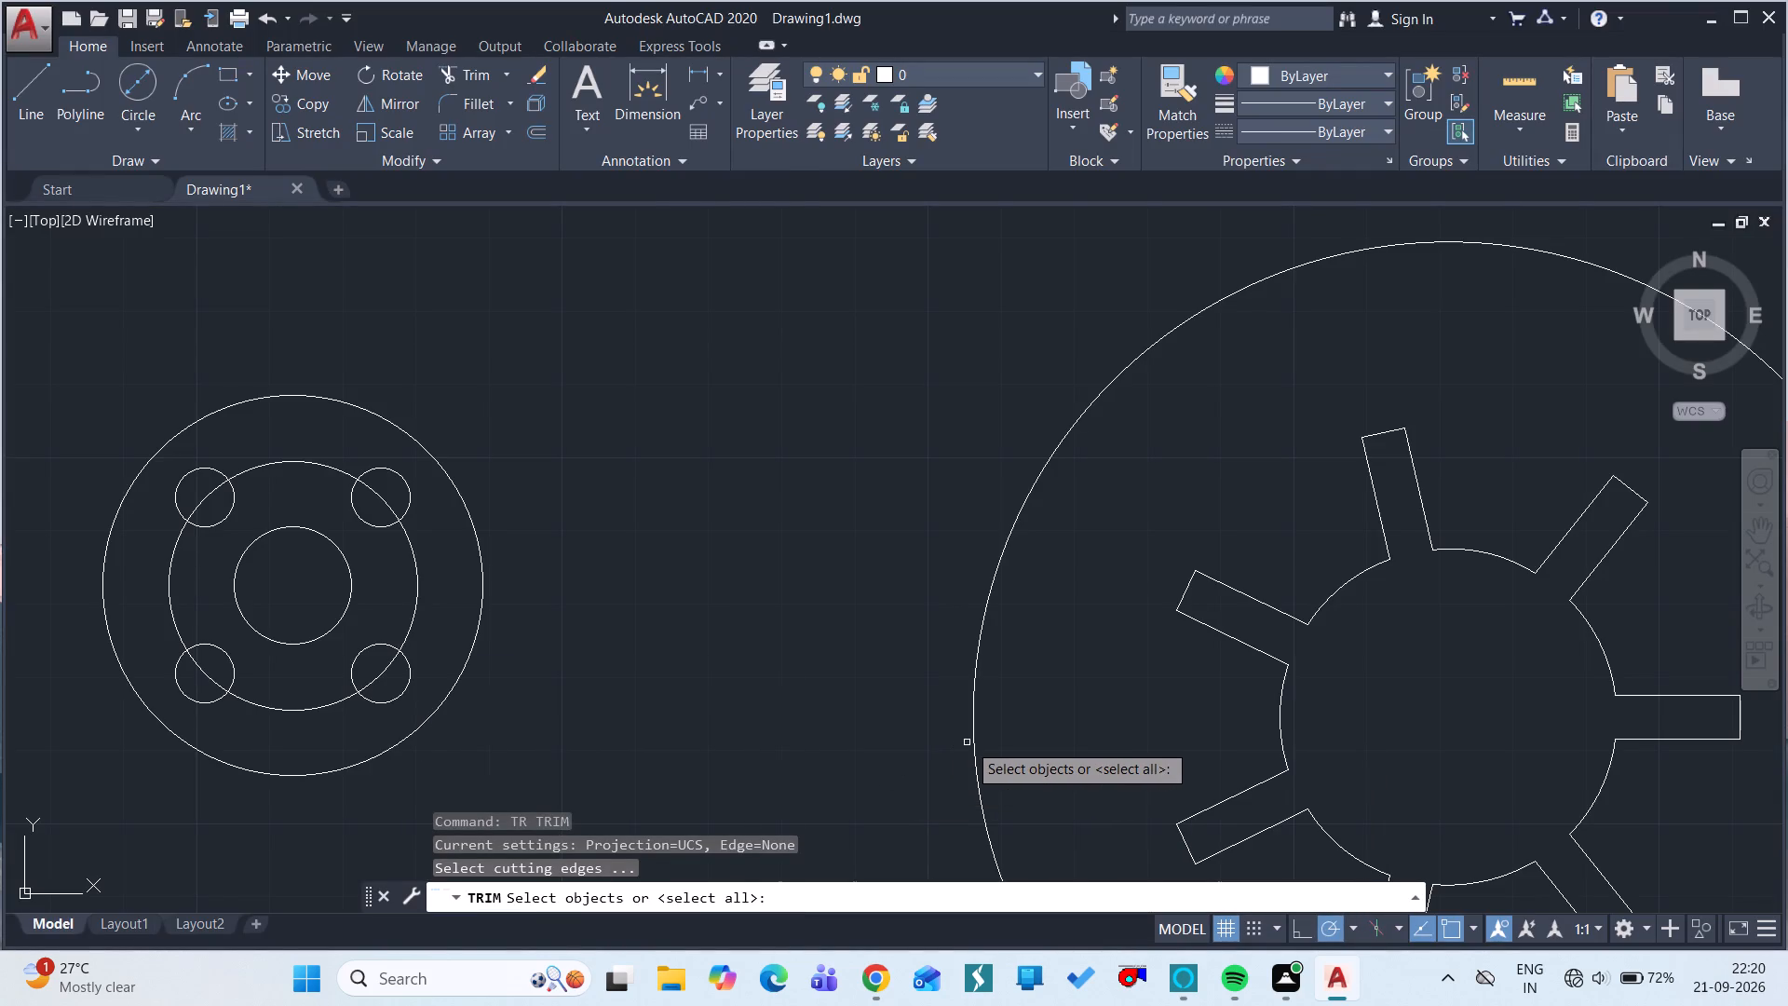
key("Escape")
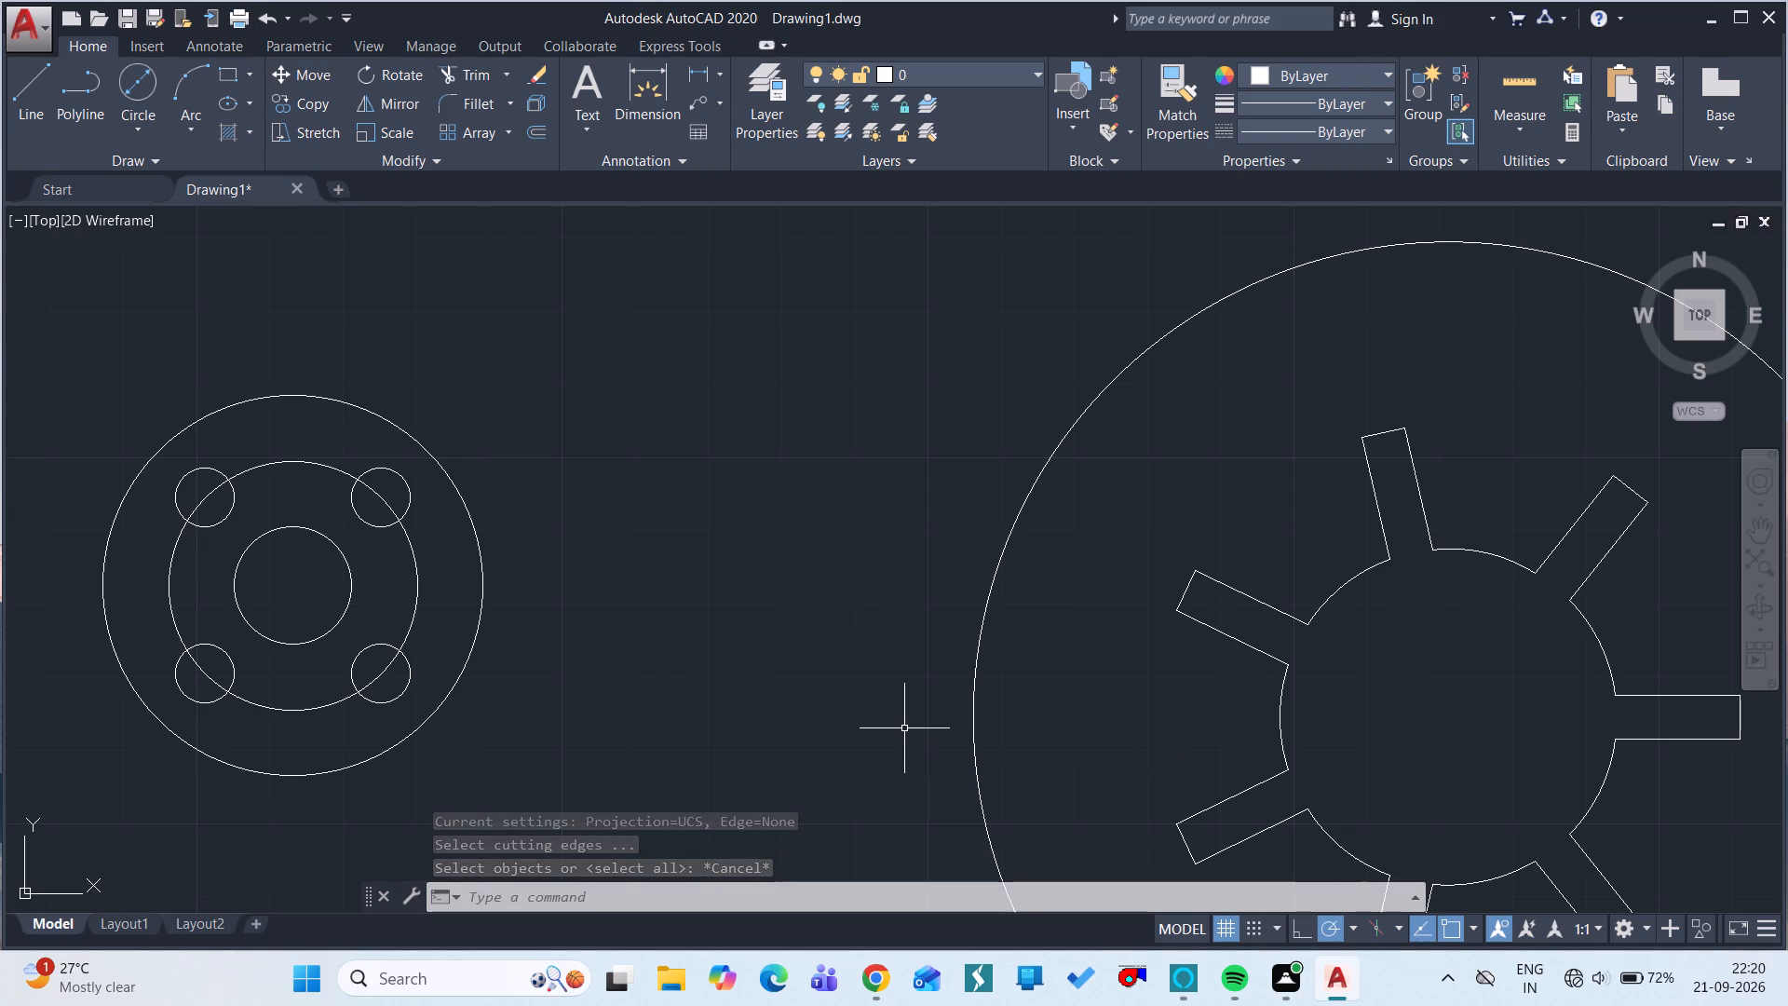
Draw a horizontal line 78 units long leftward from the lowest quadrant of the slotted wheel's outer circle.
key("l")
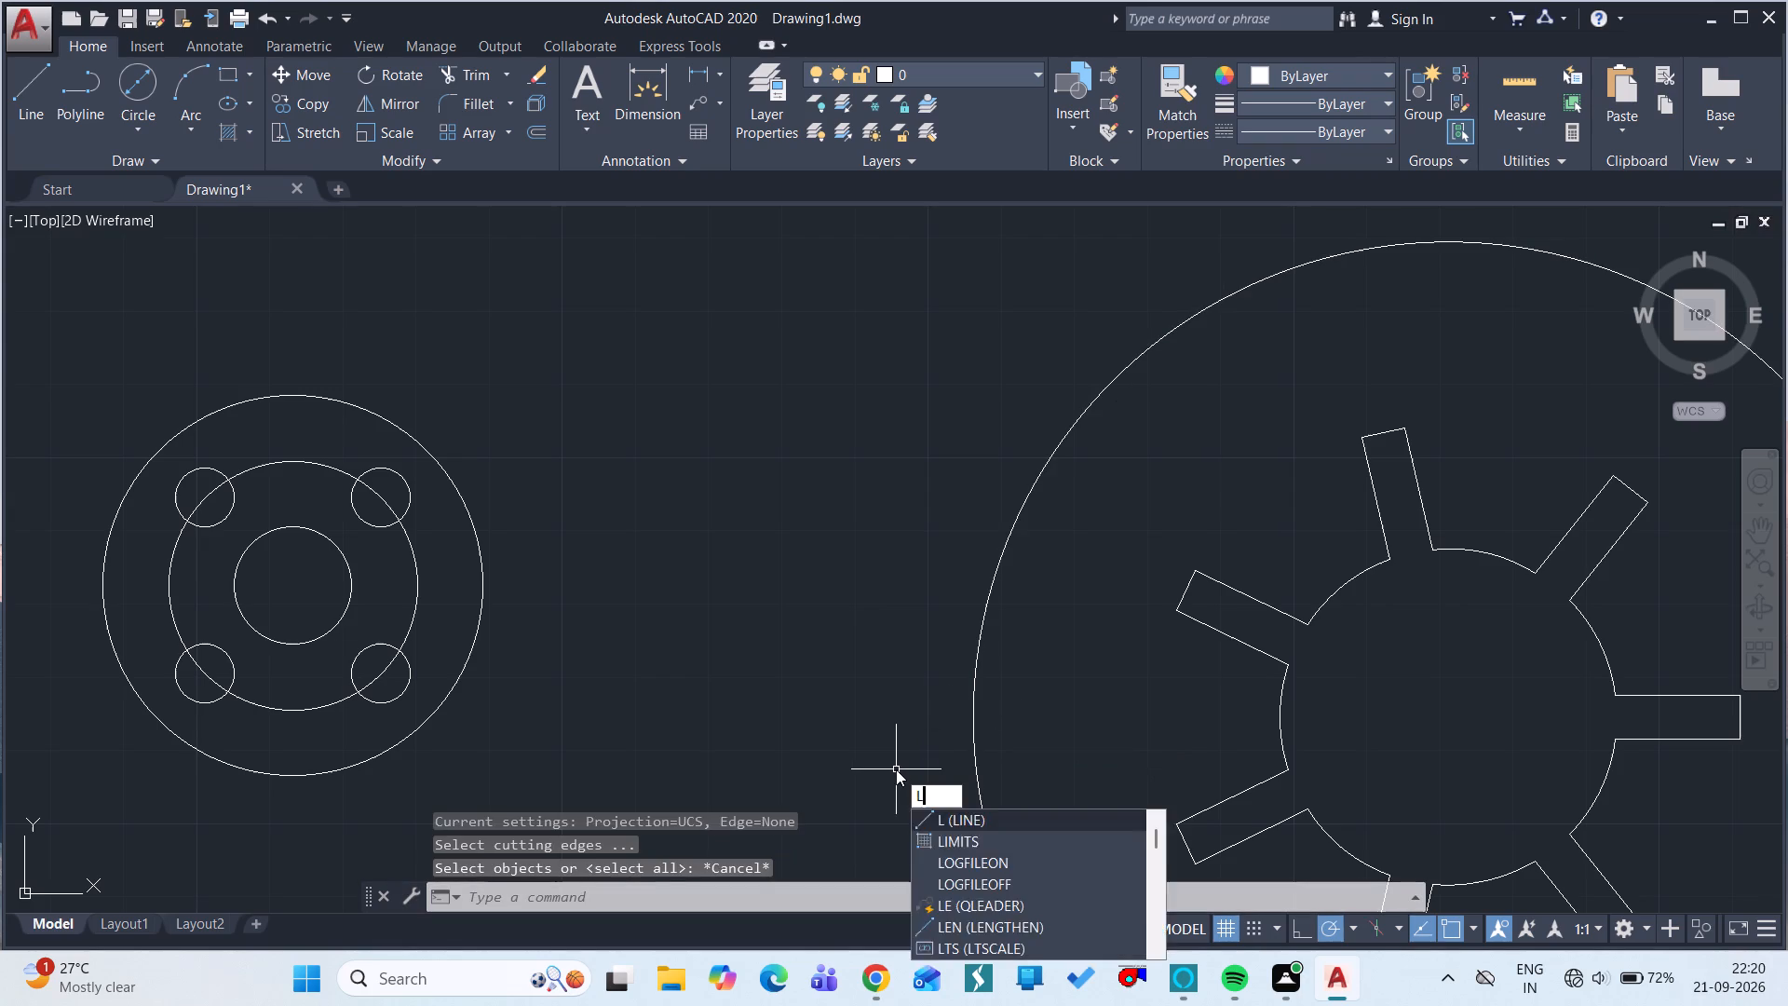
key("space")
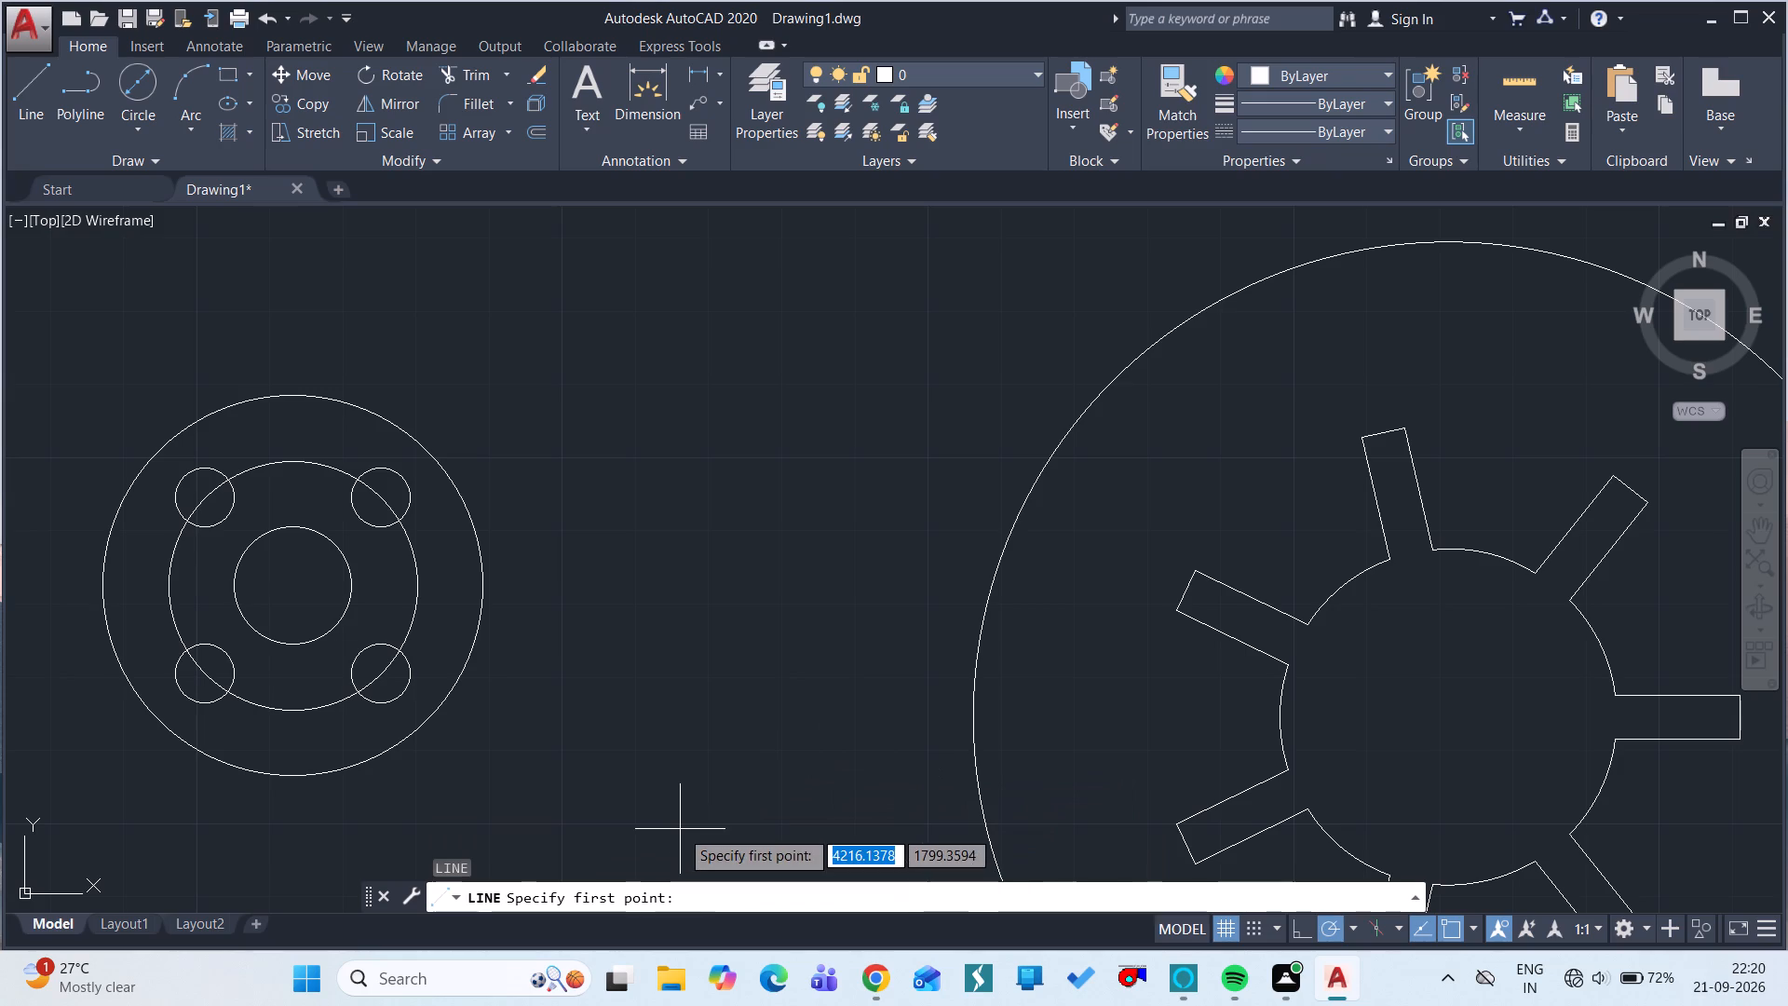
scroll(874, 857, "down", 3, "ctrl")
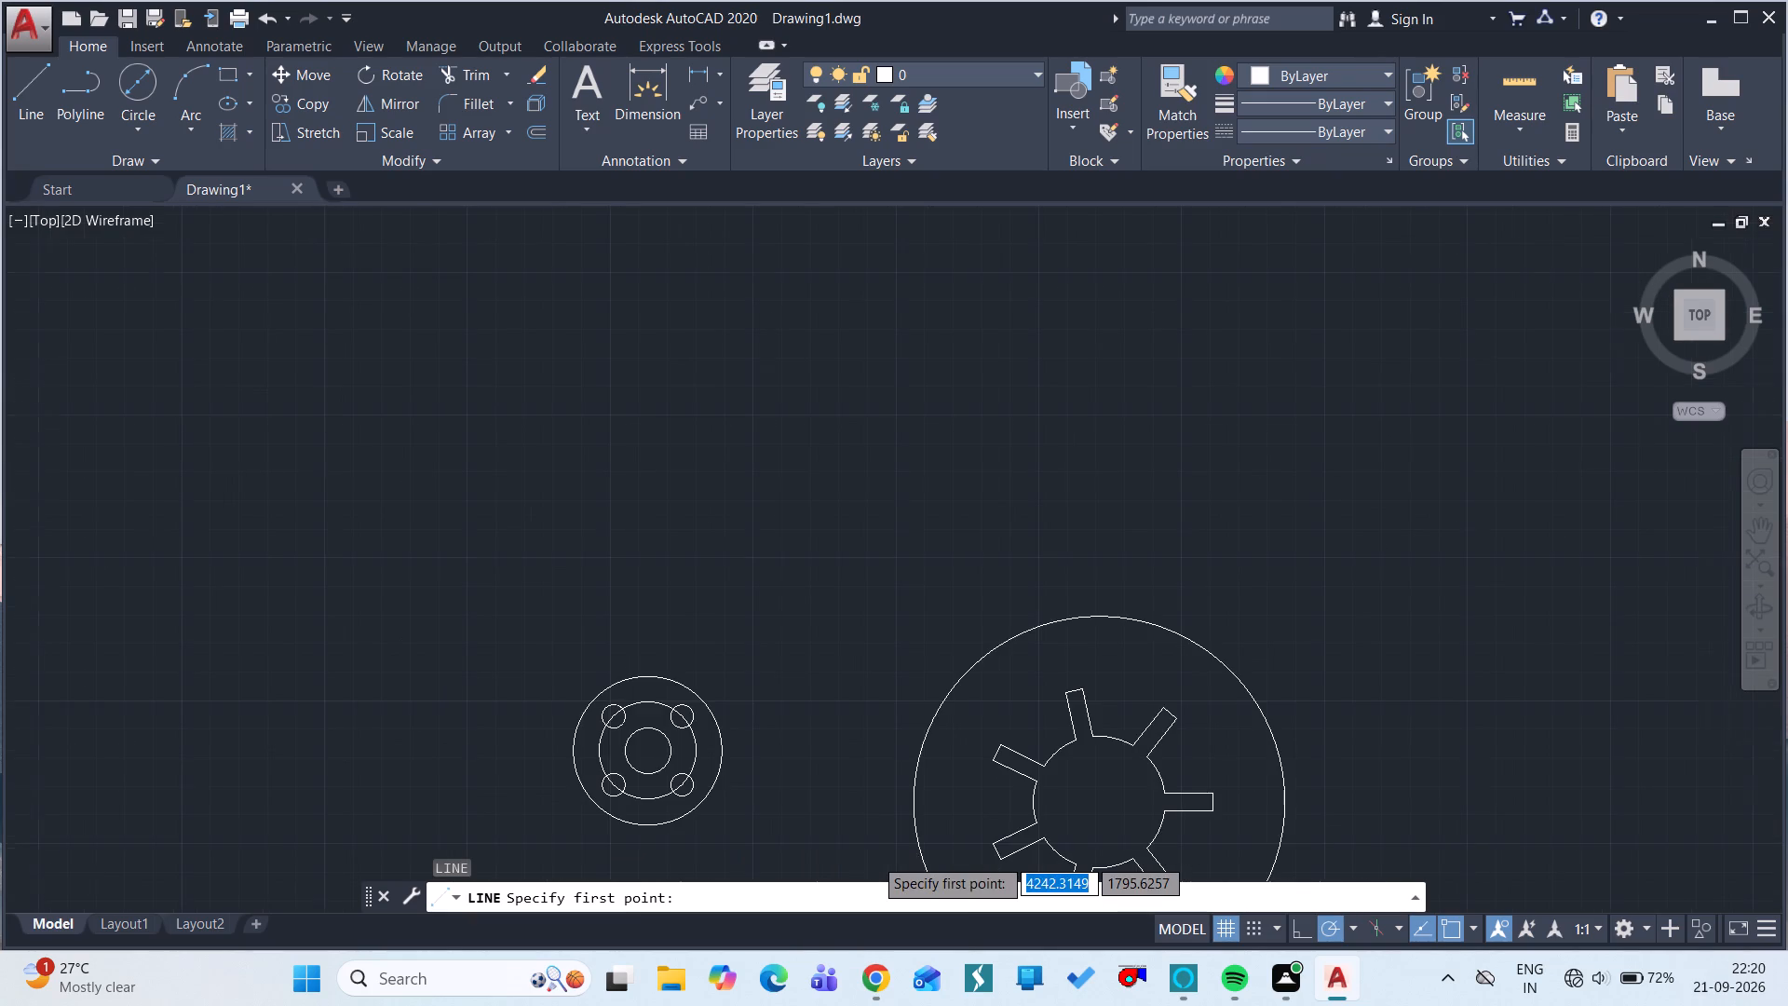
scroll(874, 857, "down", 2, "ctrl")
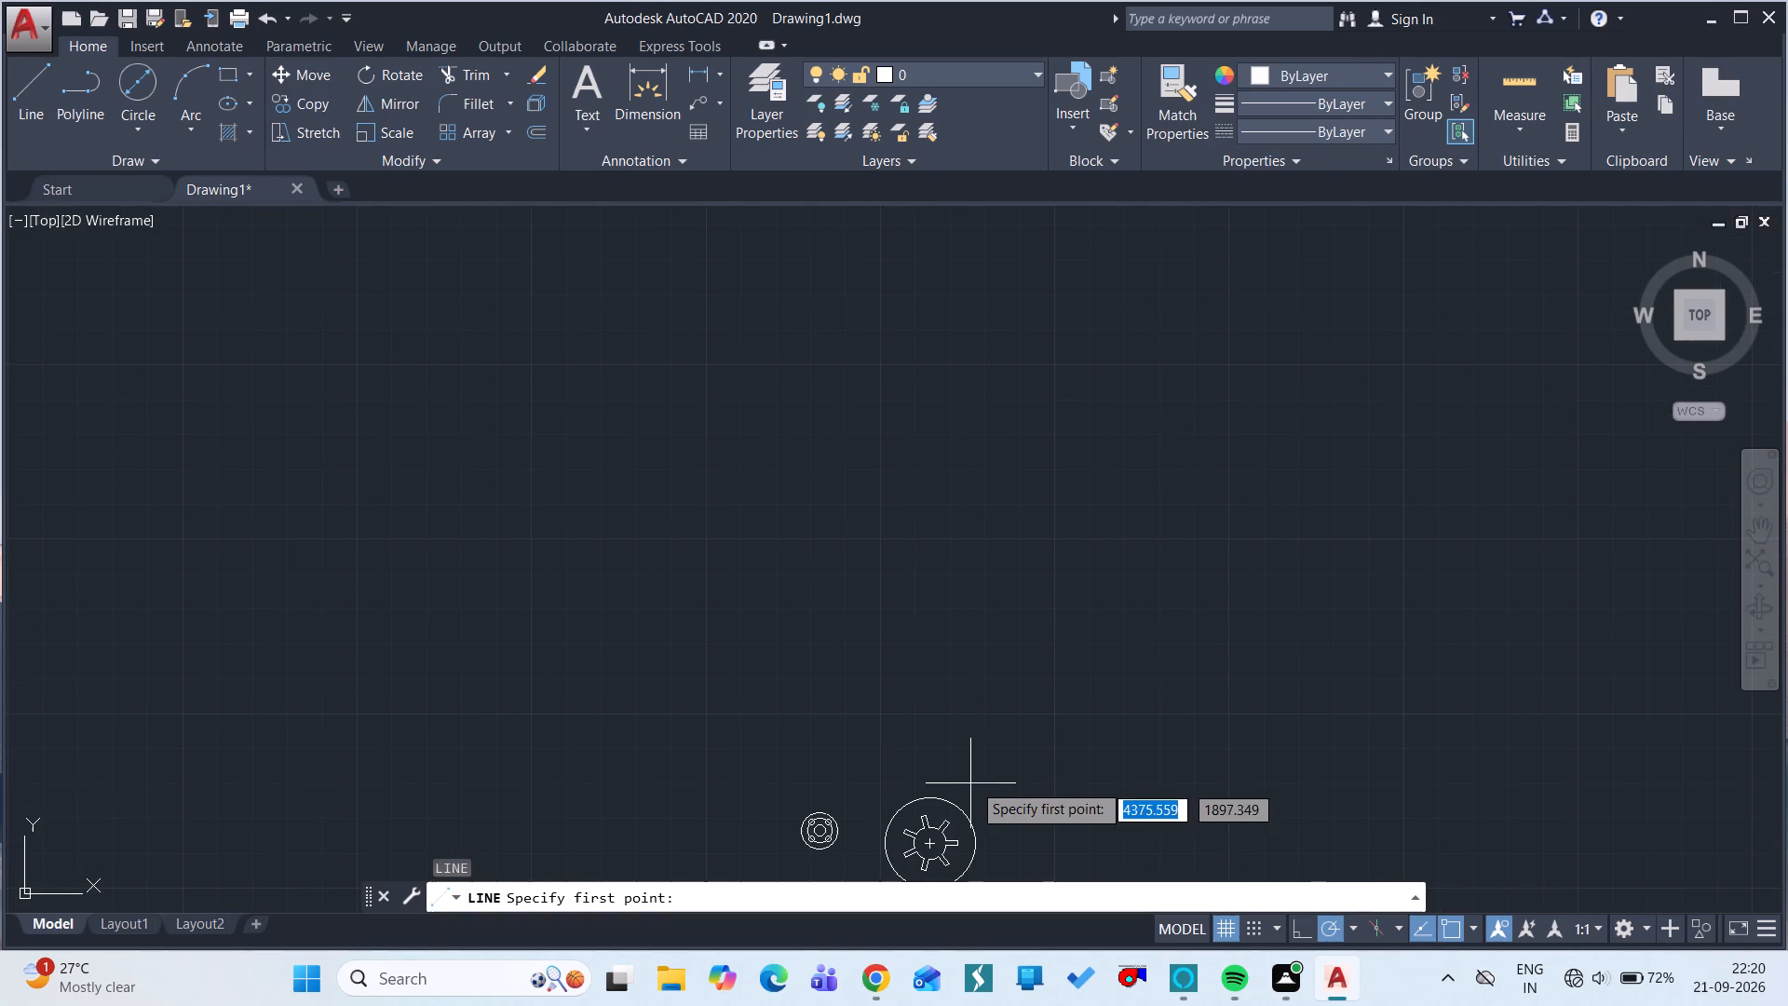
scroll(977, 762, "down", 2, "ctrl")
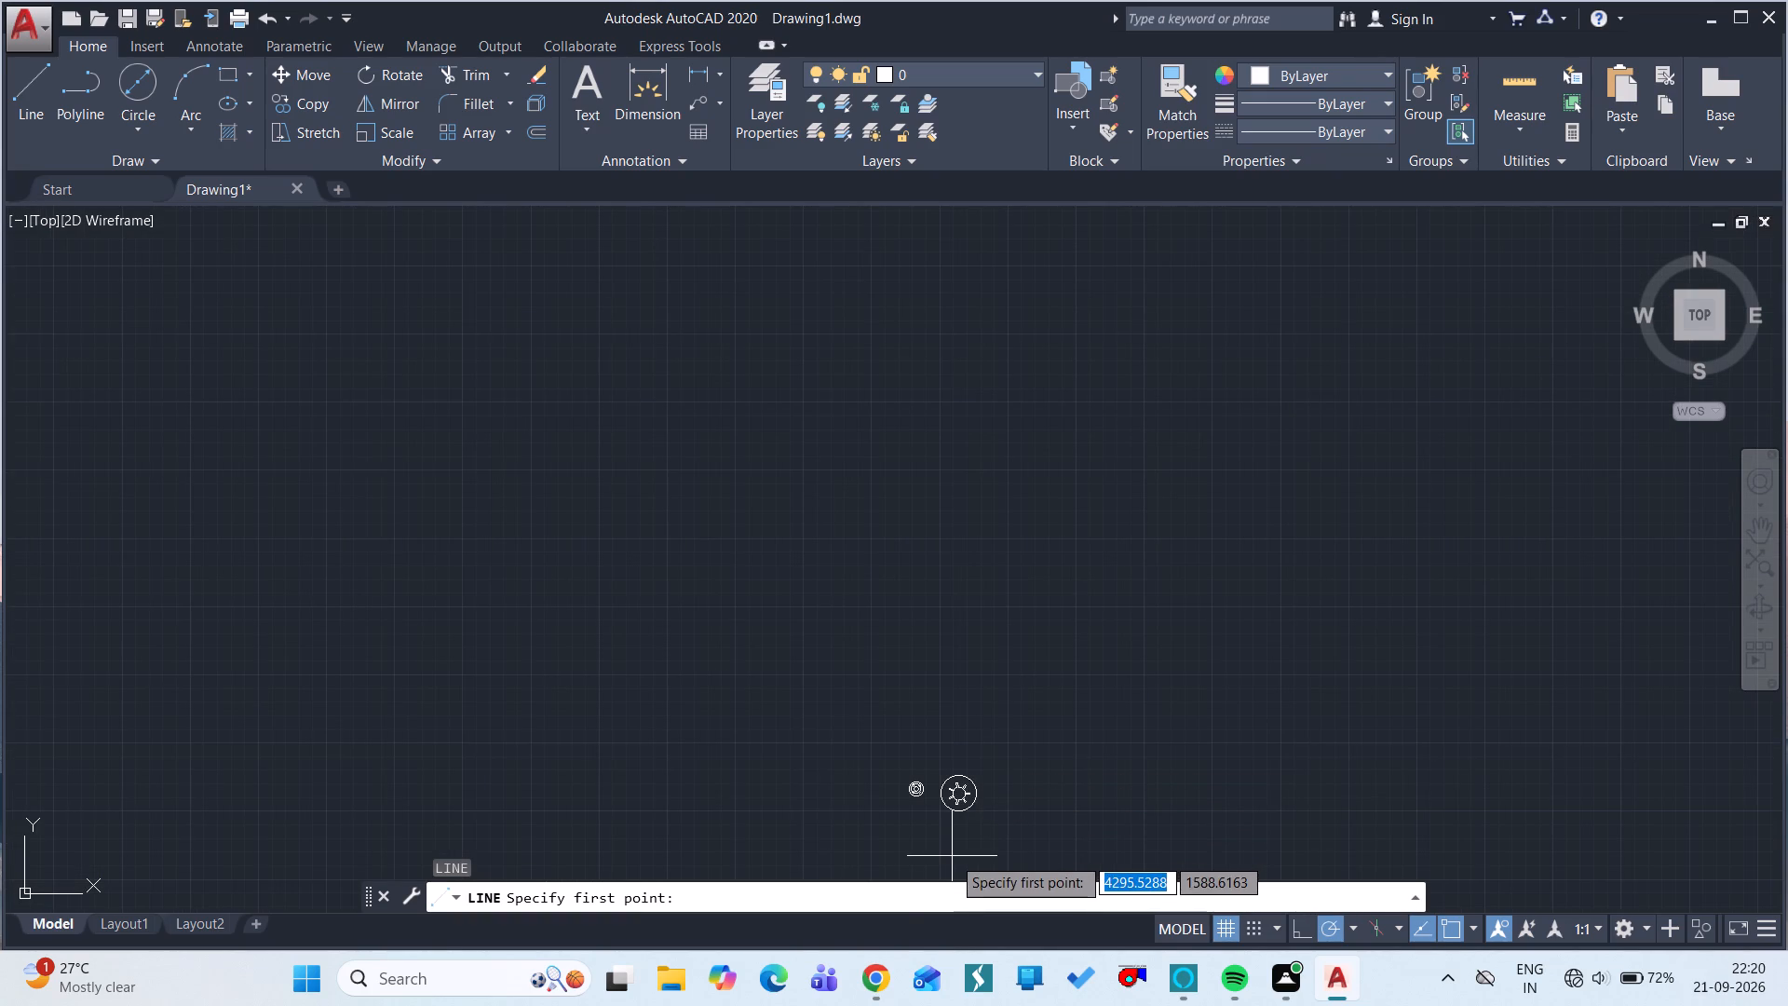
scroll(951, 819, "up", 2, "ctrl")
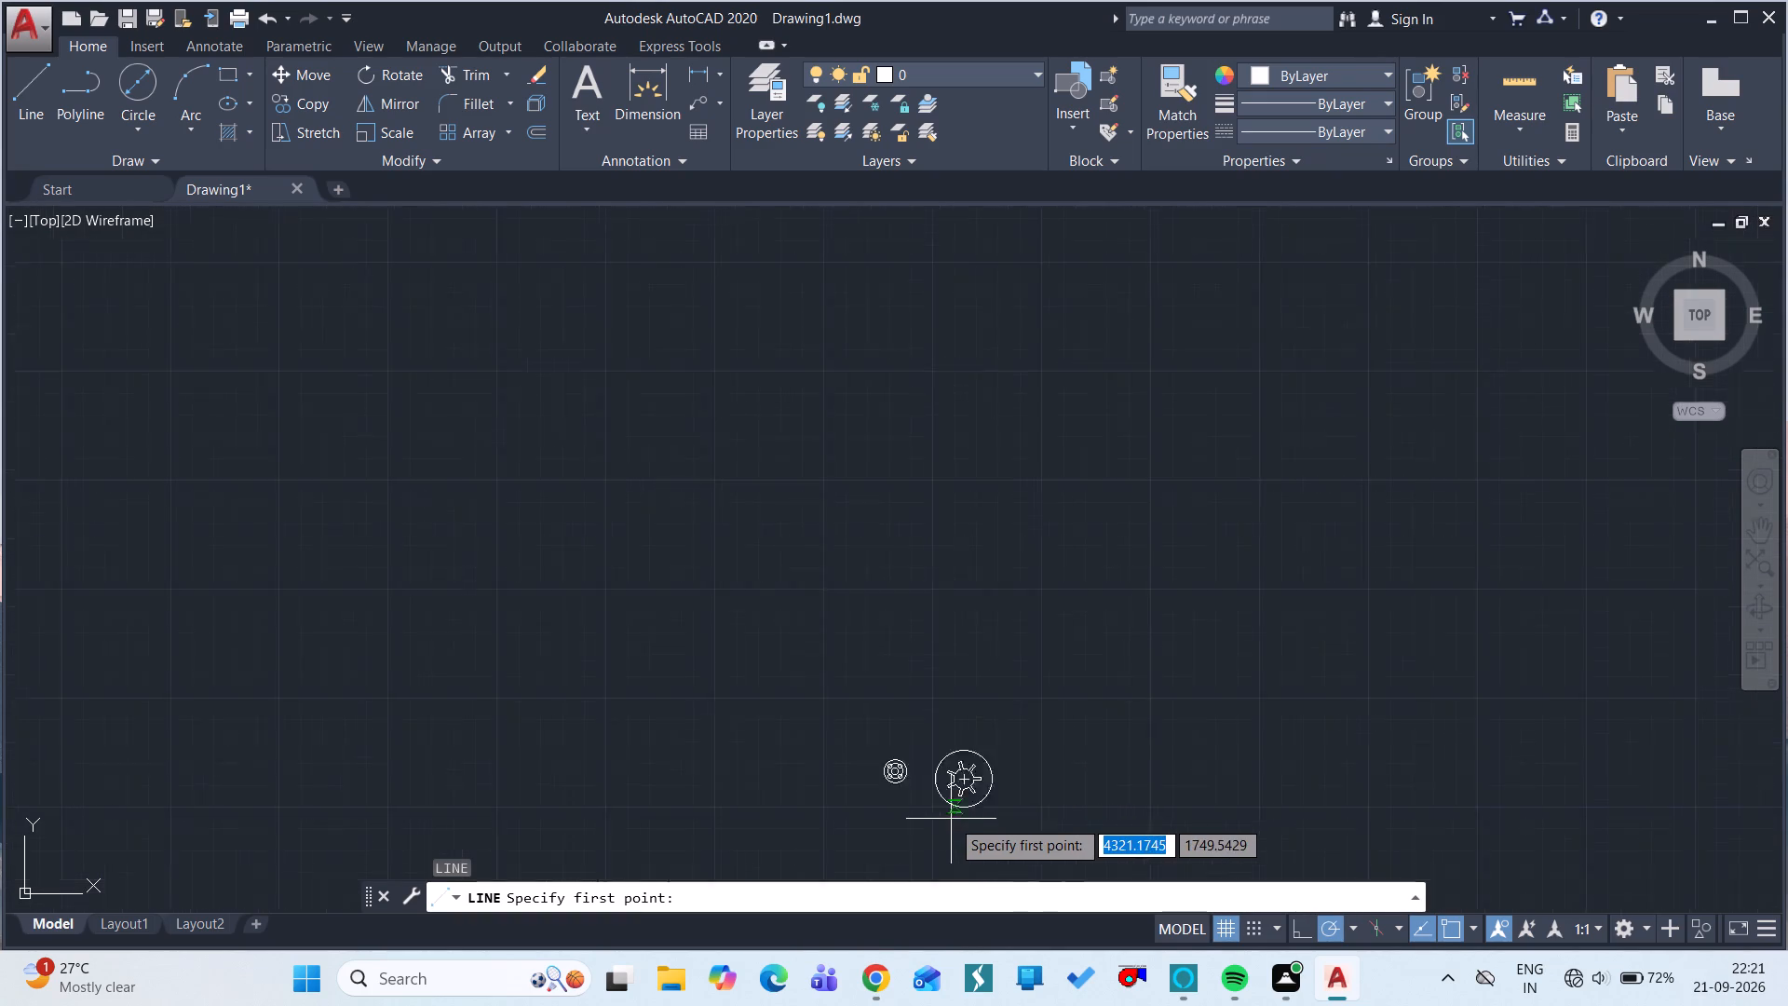
scroll(951, 819, "up", 6, "ctrl")
scroll(951, 819, "down", 3, "ctrl")
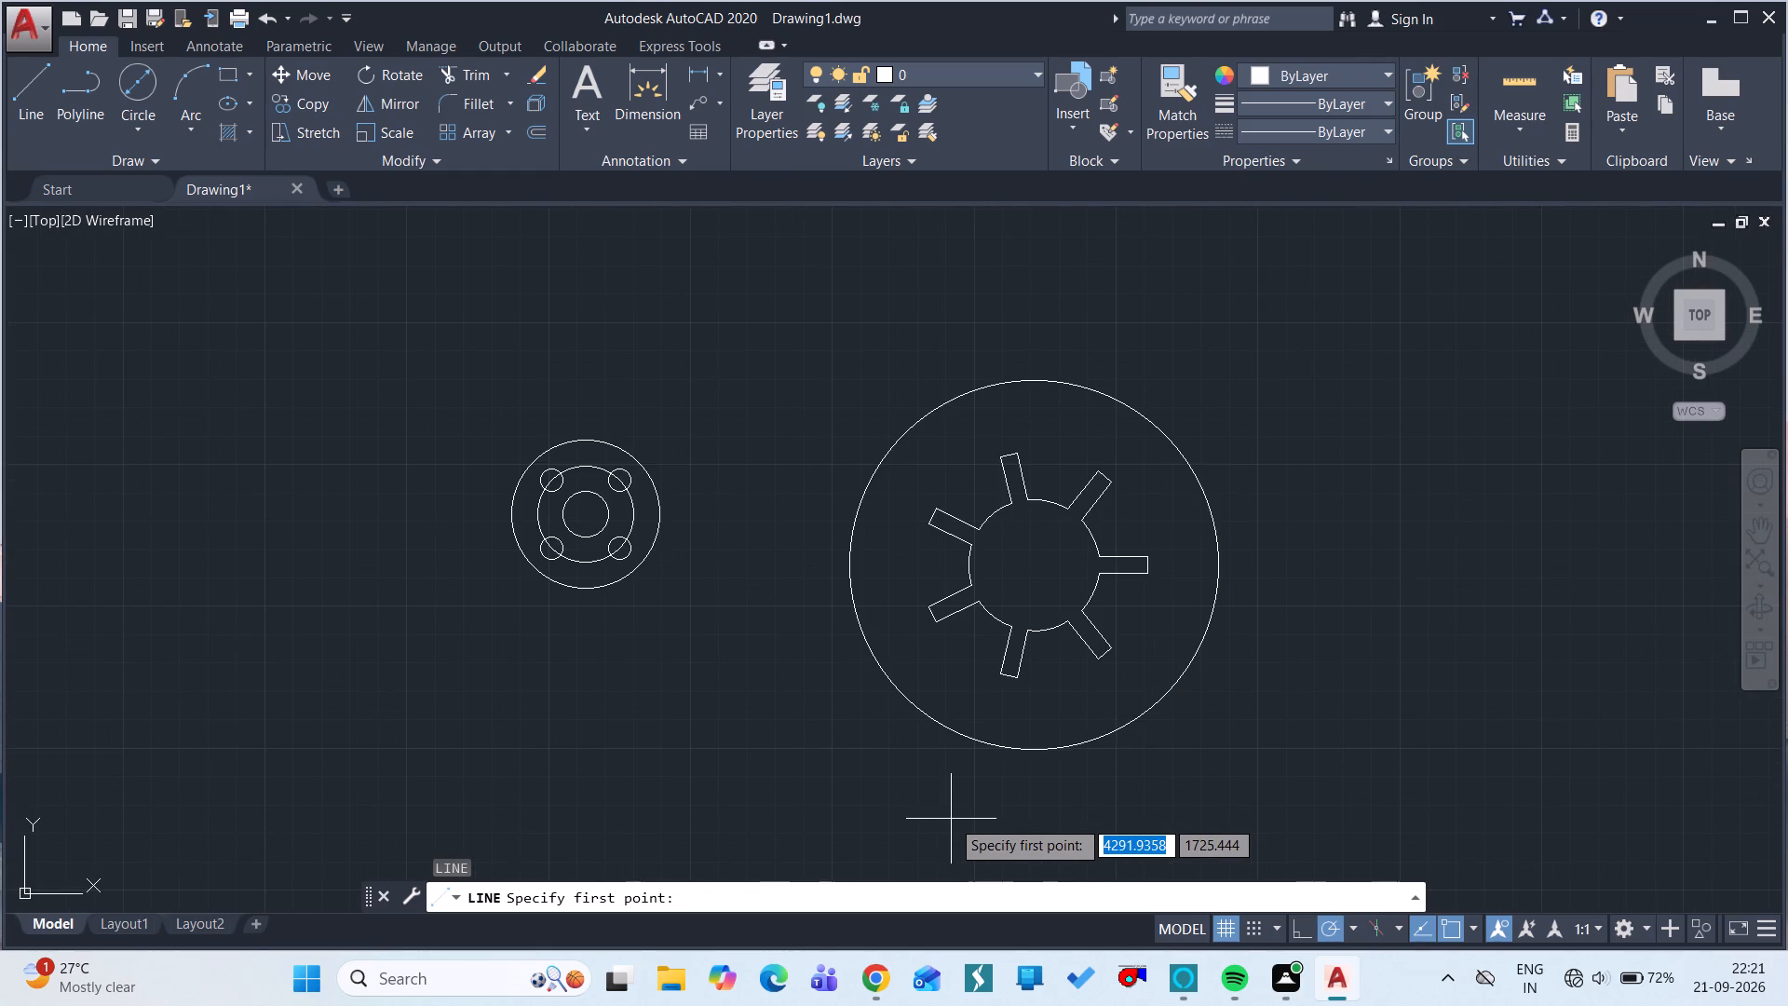
scroll(951, 819, "up", 1, "ctrl")
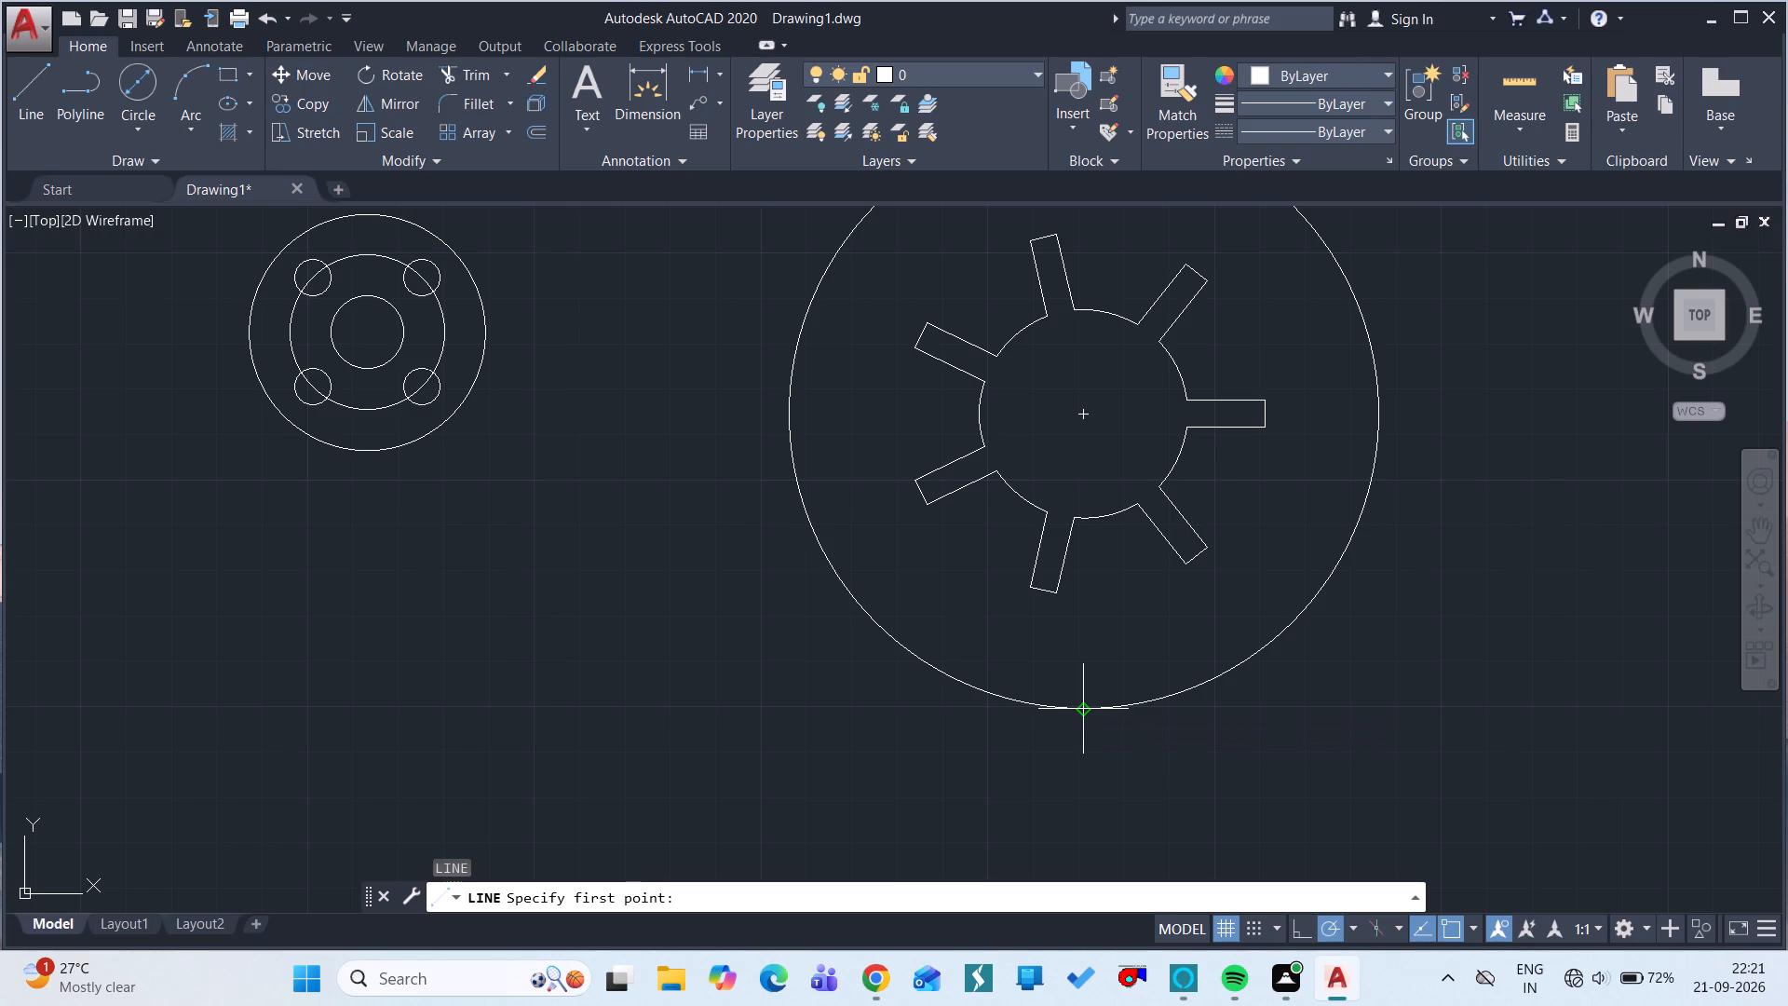
left_click(1081, 709)
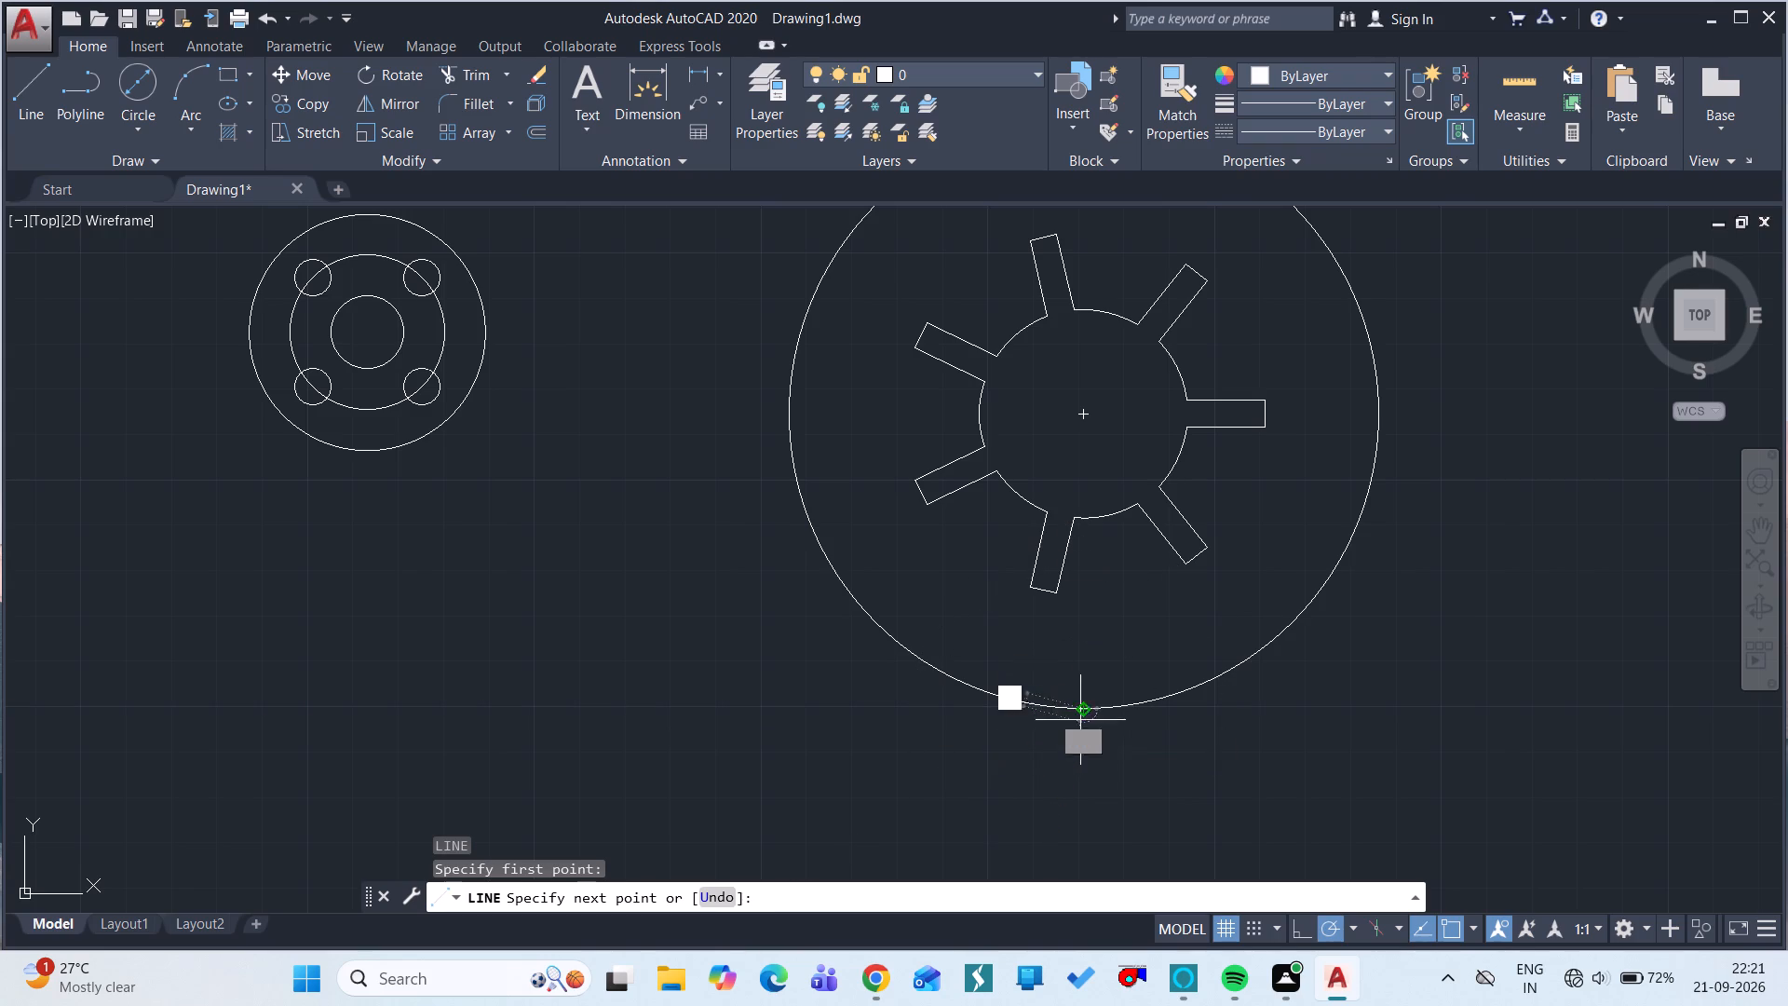
scroll(1078, 715, "up", 8, "ctrl")
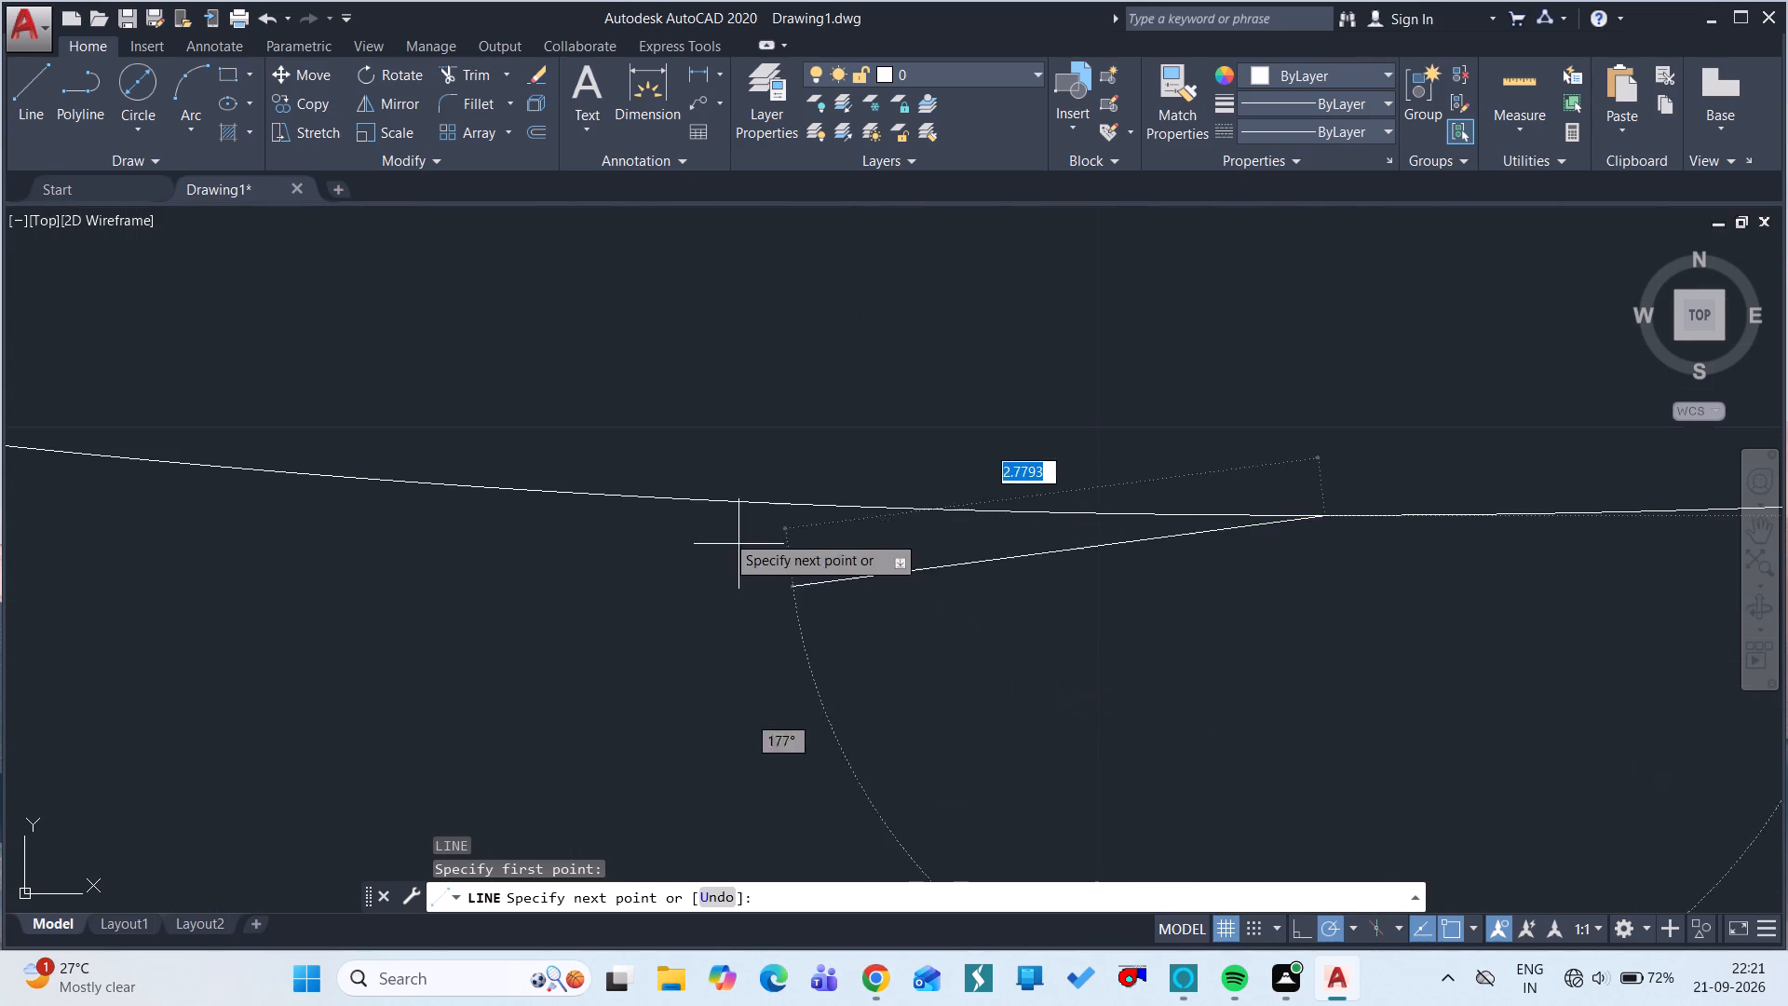
scroll(619, 510, "down", 4, "ctrl")
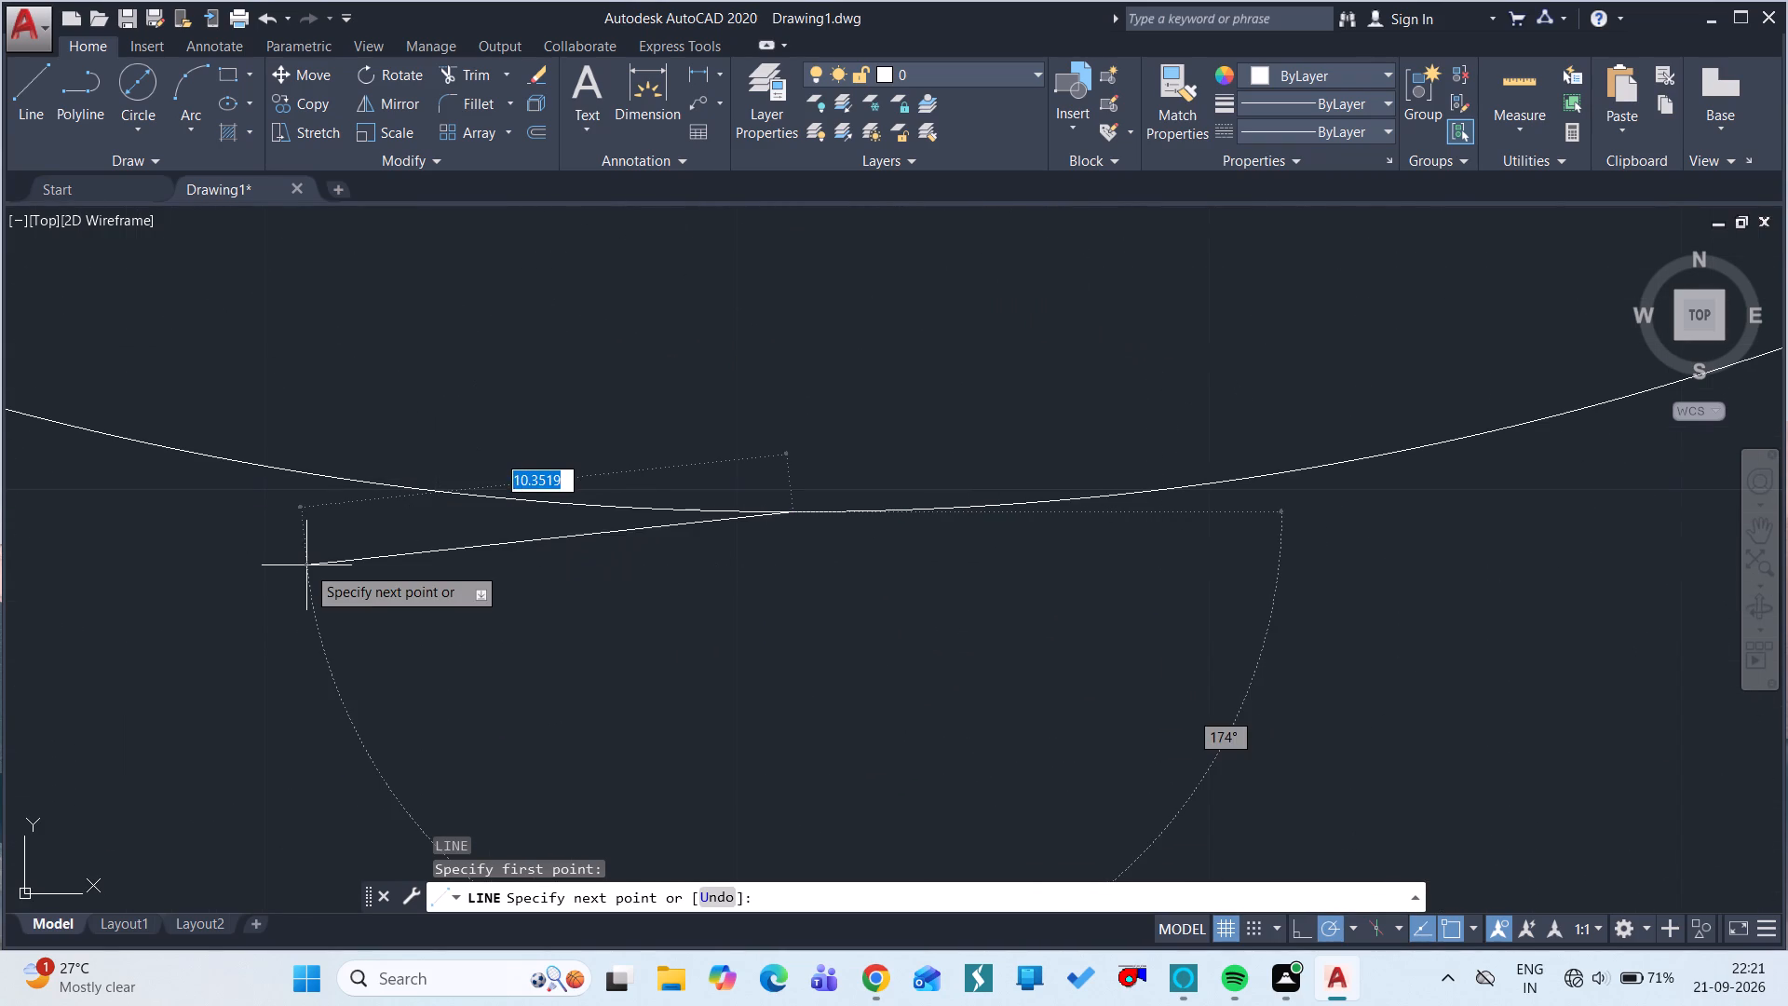
scroll(306, 565, "down", 5, "ctrl")
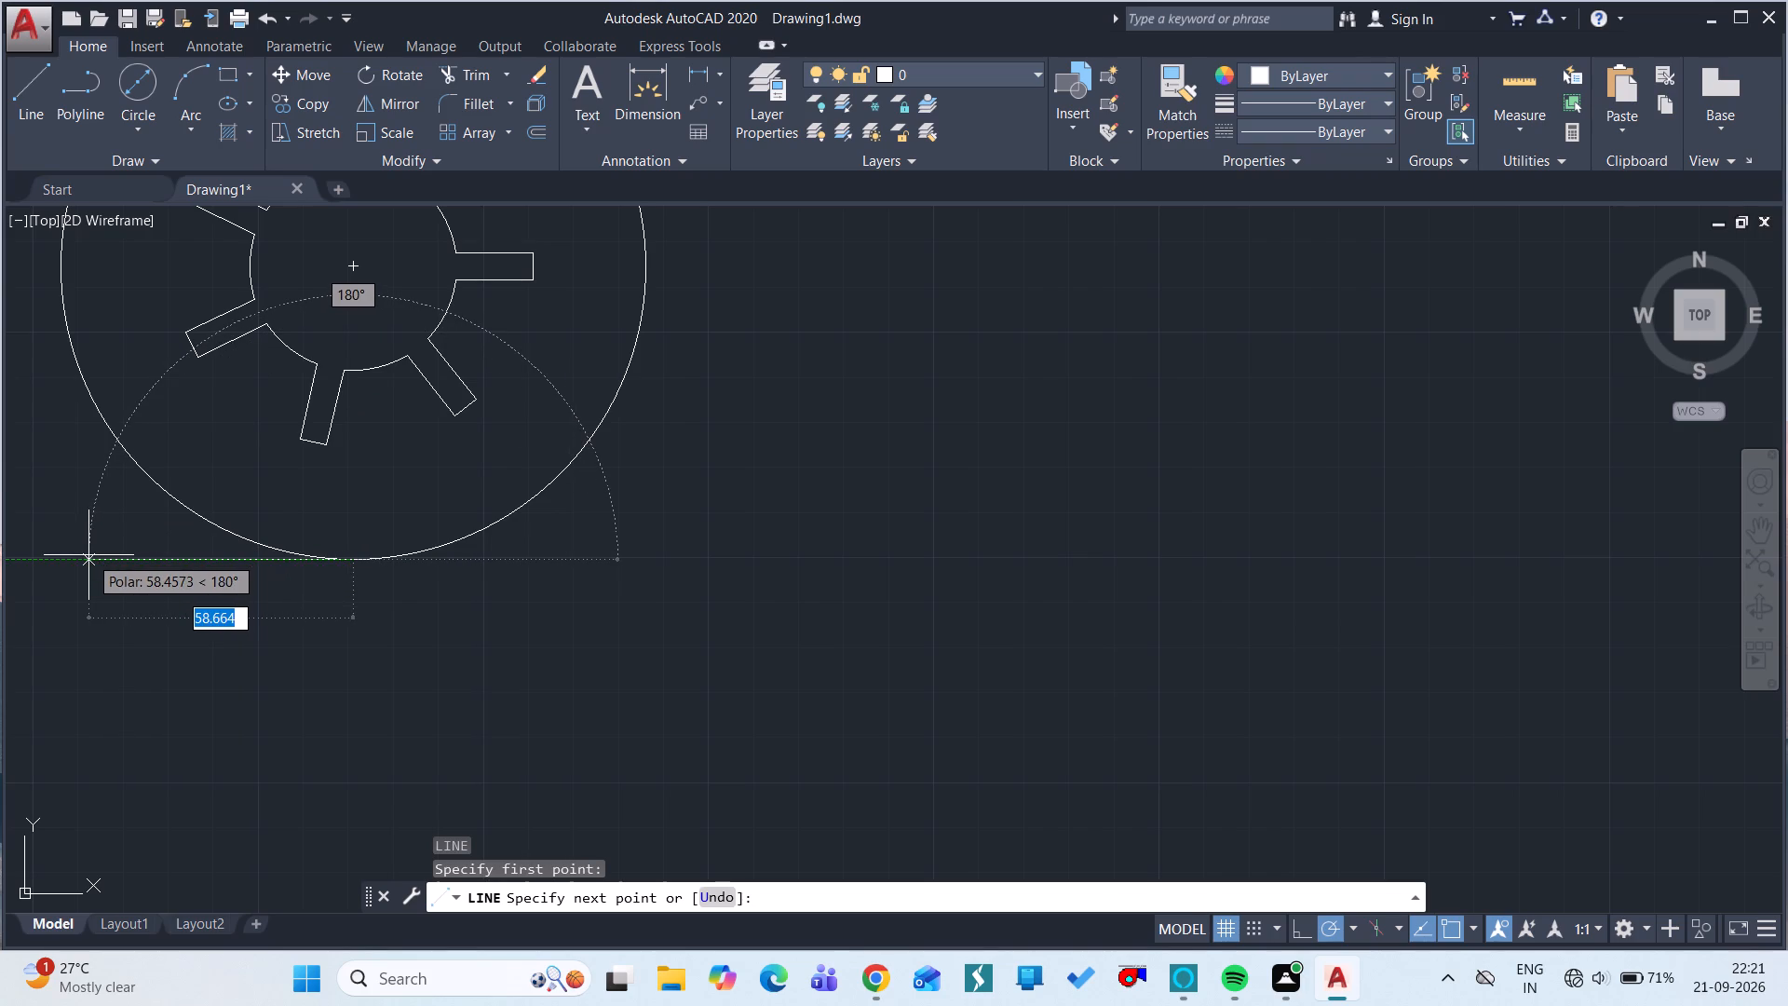
type("78")
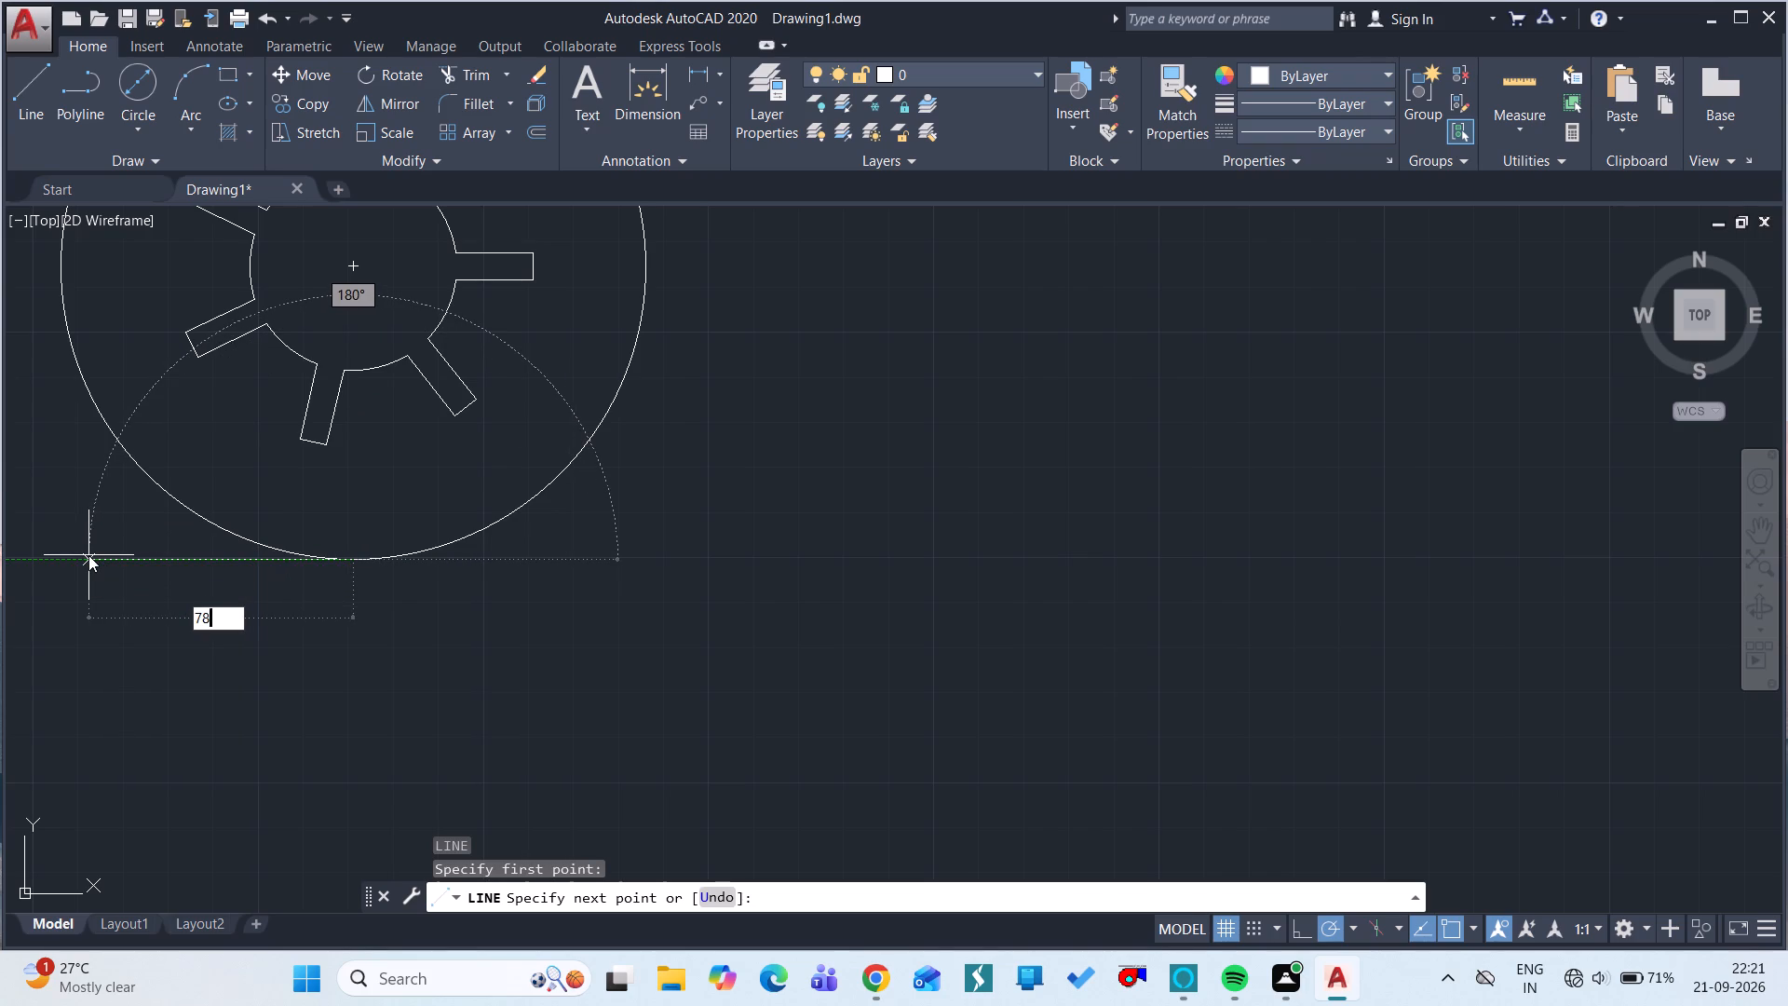
key("space")
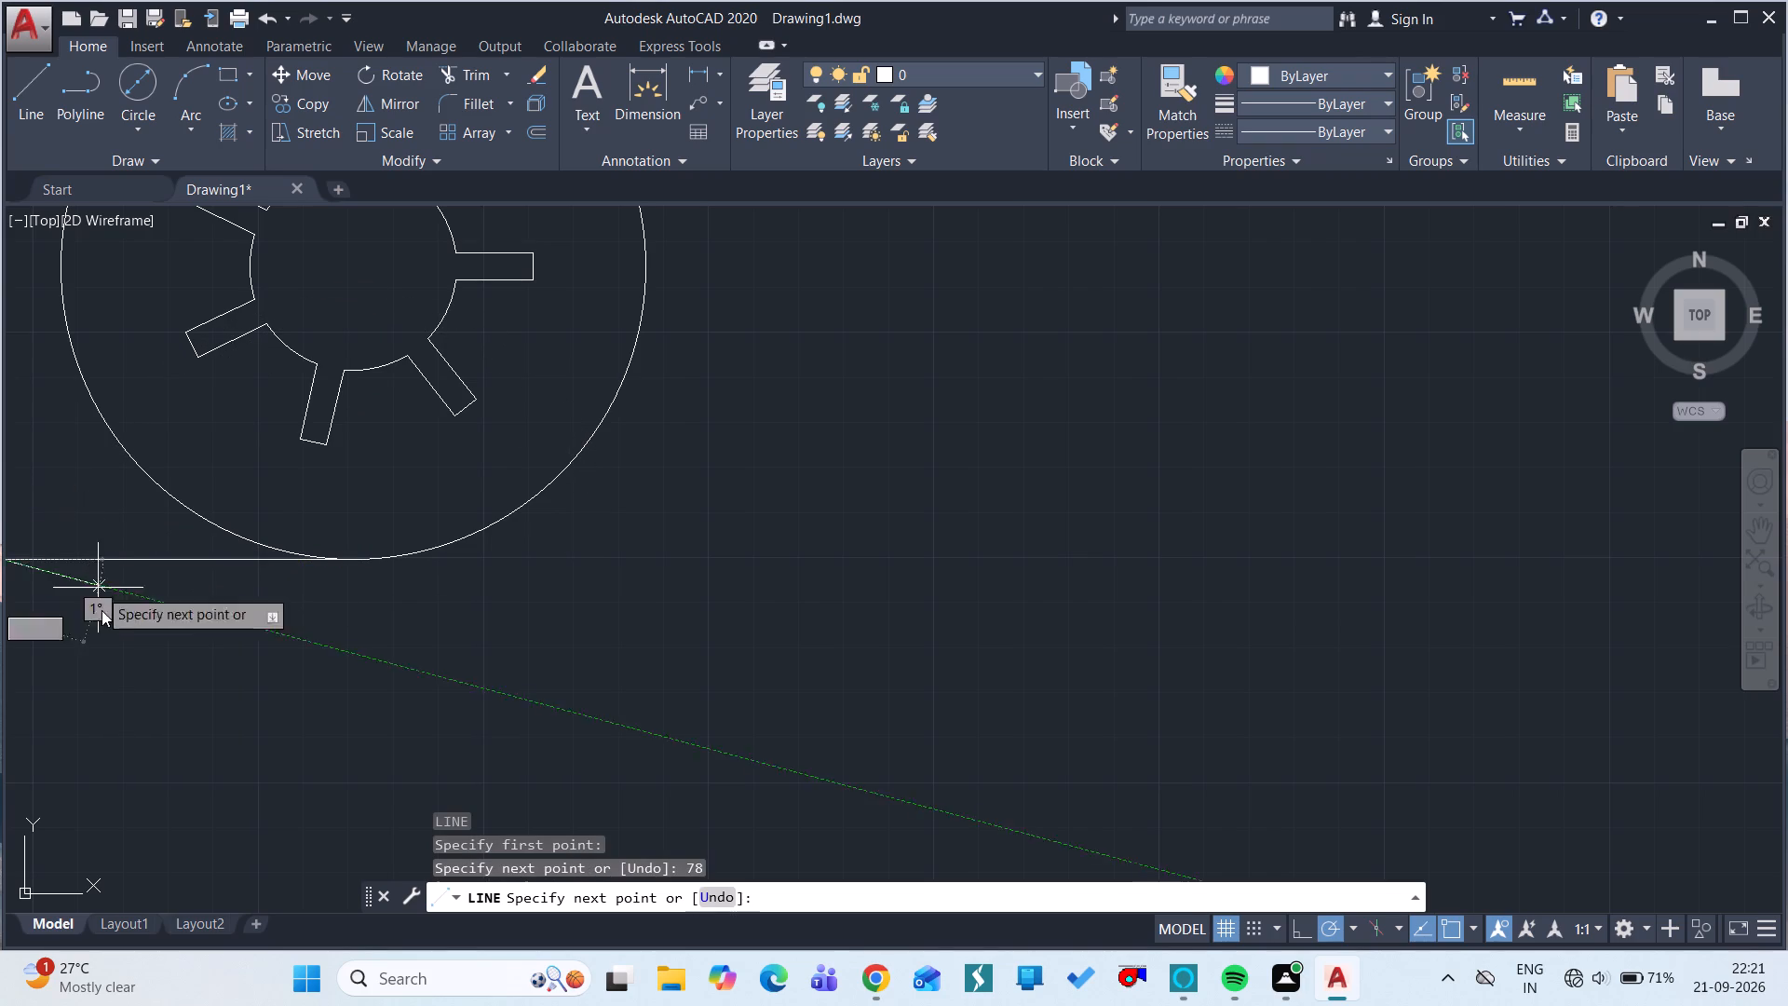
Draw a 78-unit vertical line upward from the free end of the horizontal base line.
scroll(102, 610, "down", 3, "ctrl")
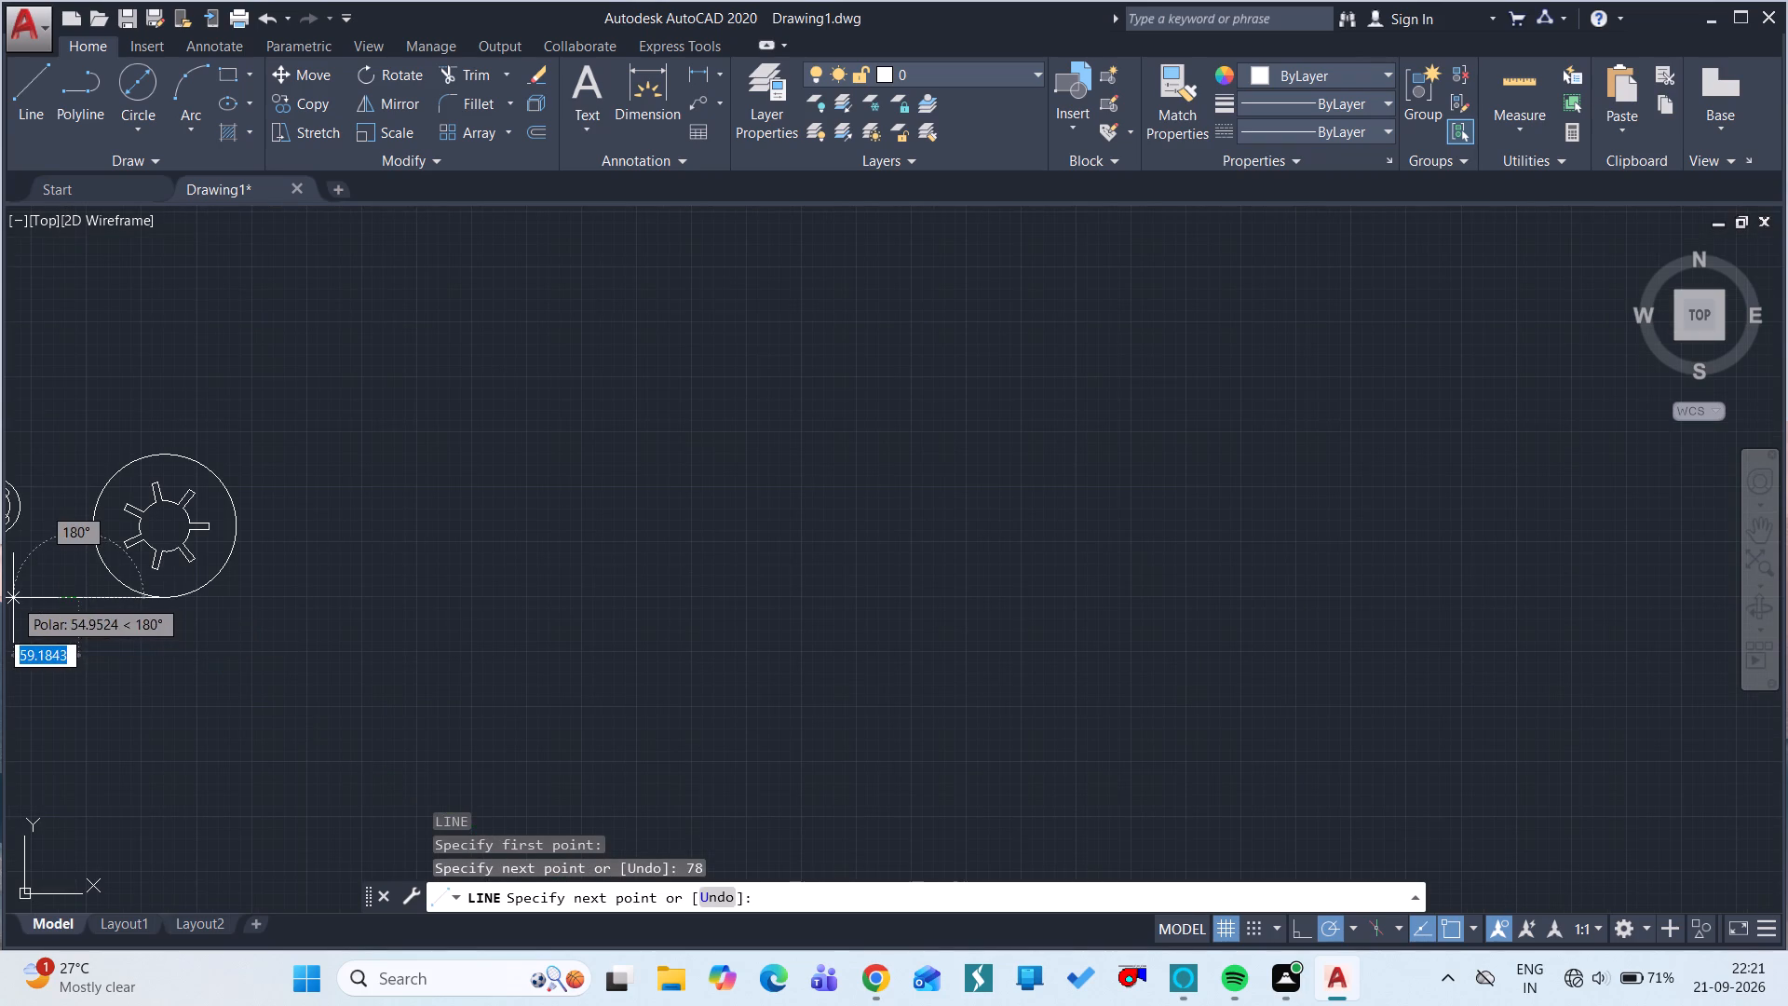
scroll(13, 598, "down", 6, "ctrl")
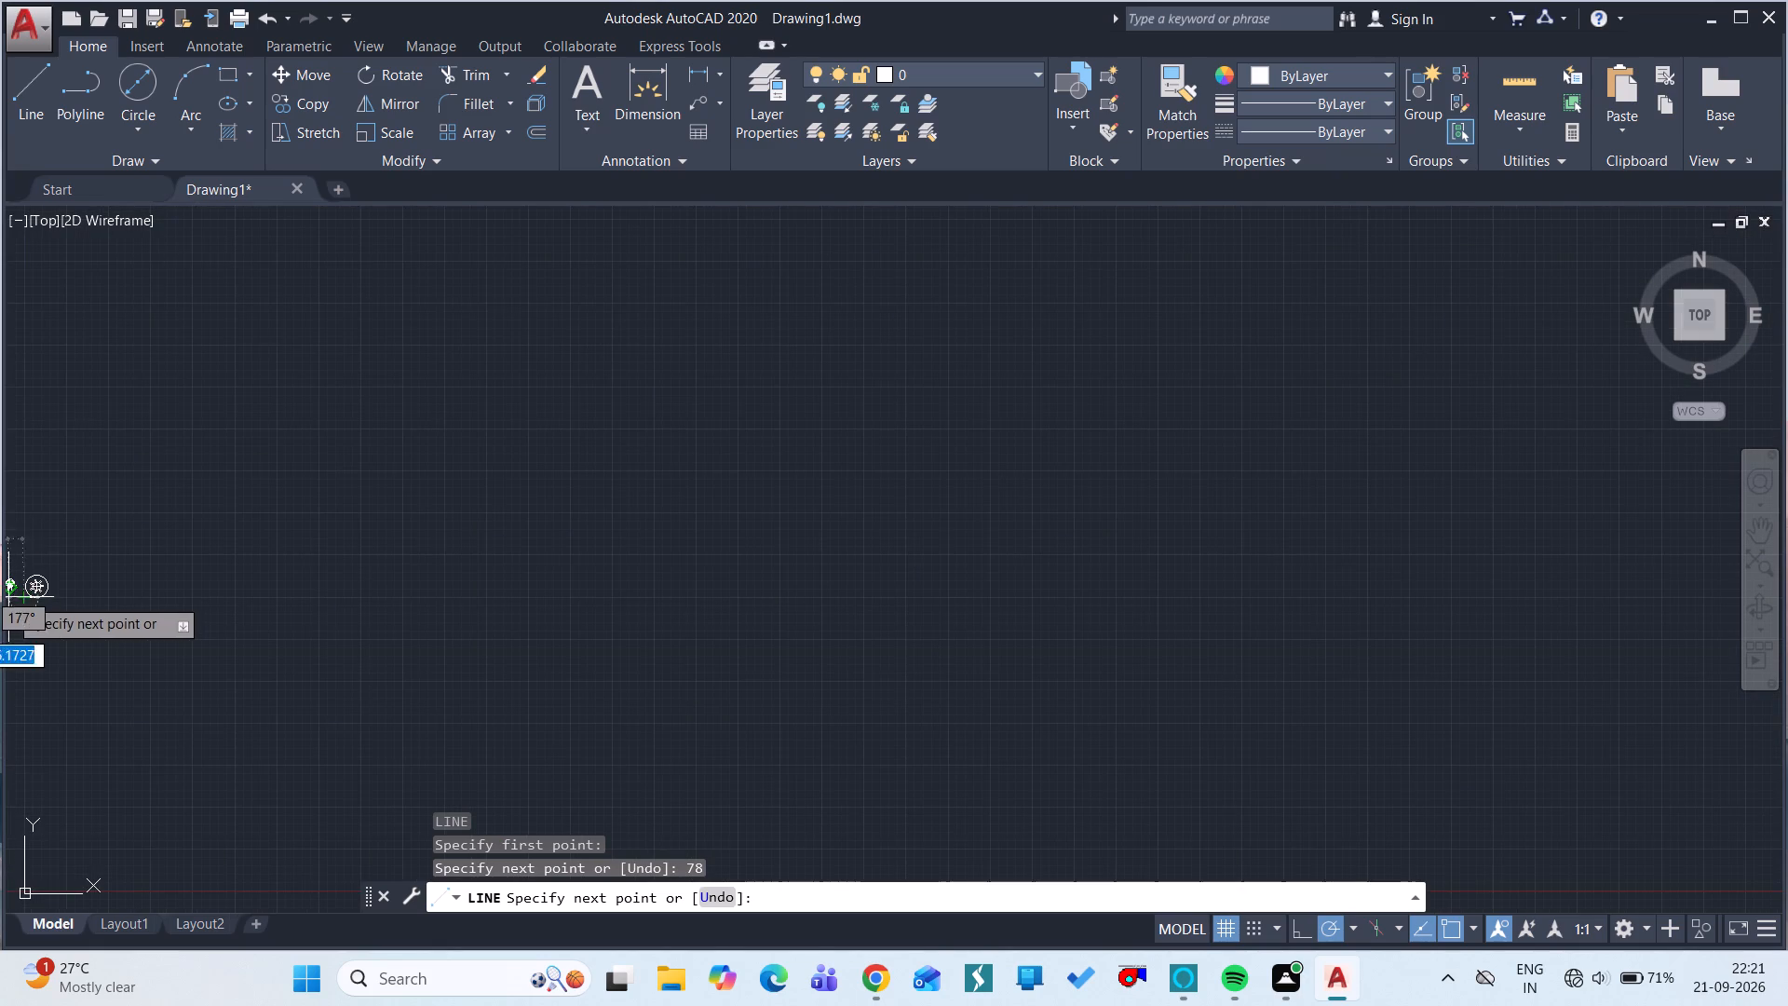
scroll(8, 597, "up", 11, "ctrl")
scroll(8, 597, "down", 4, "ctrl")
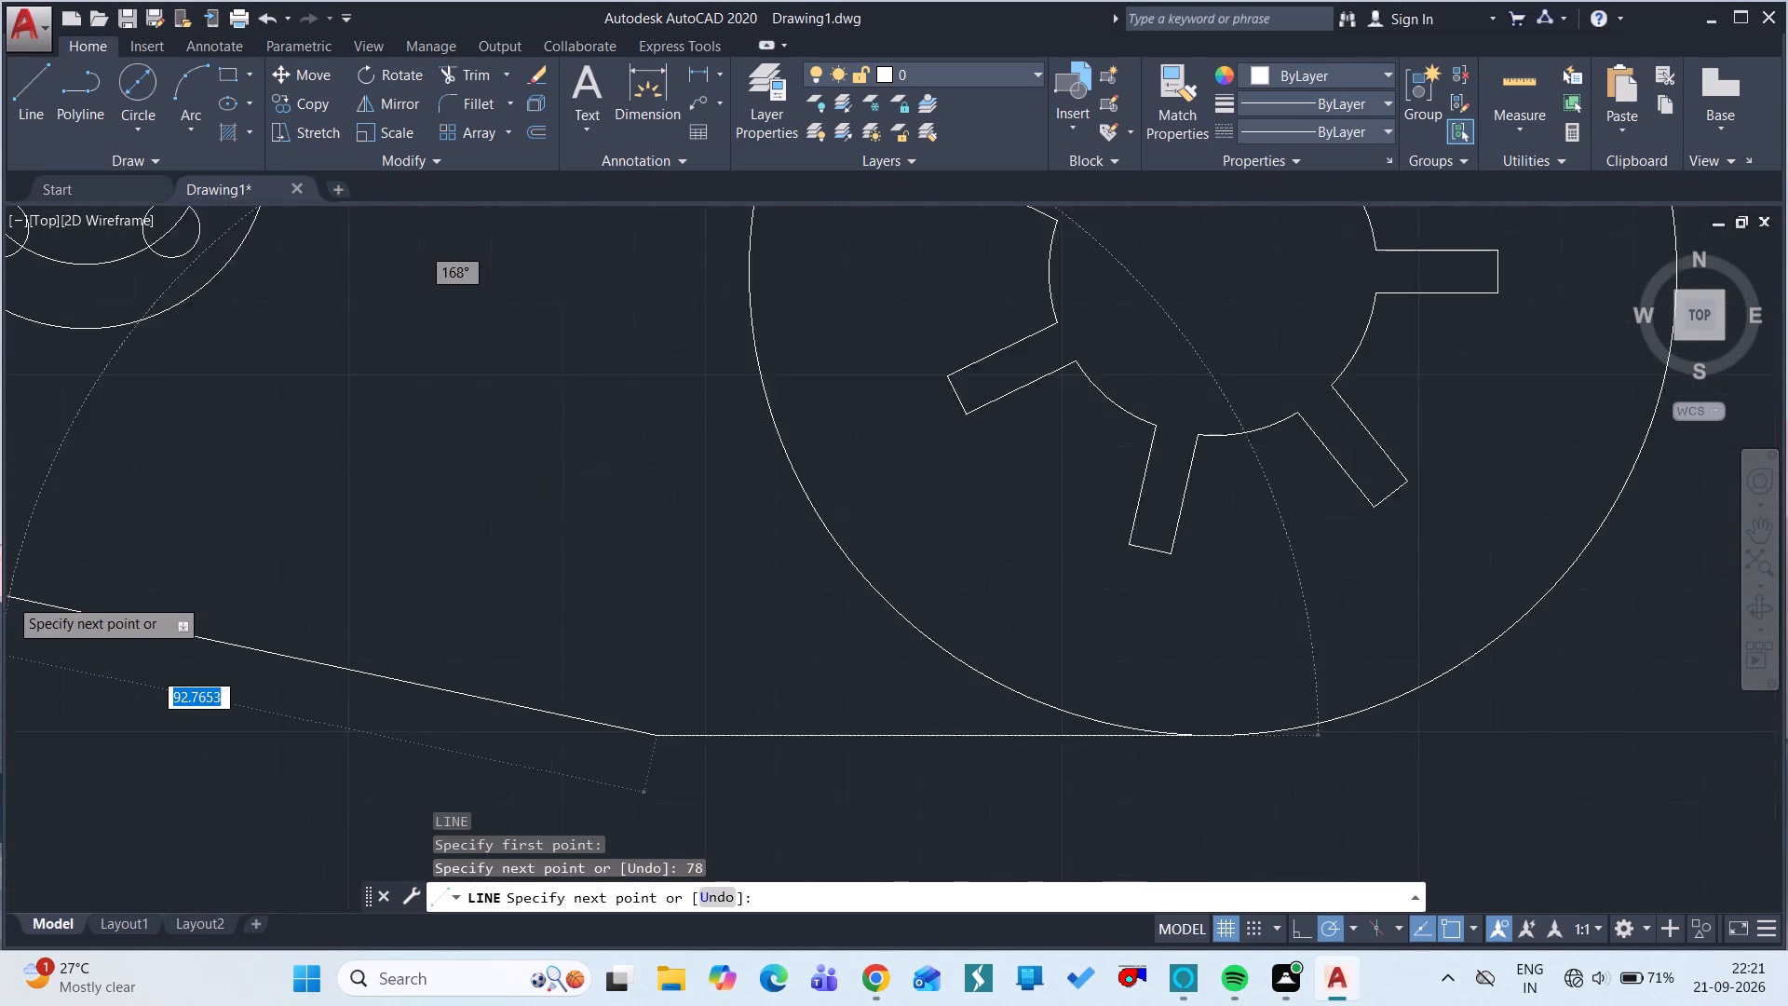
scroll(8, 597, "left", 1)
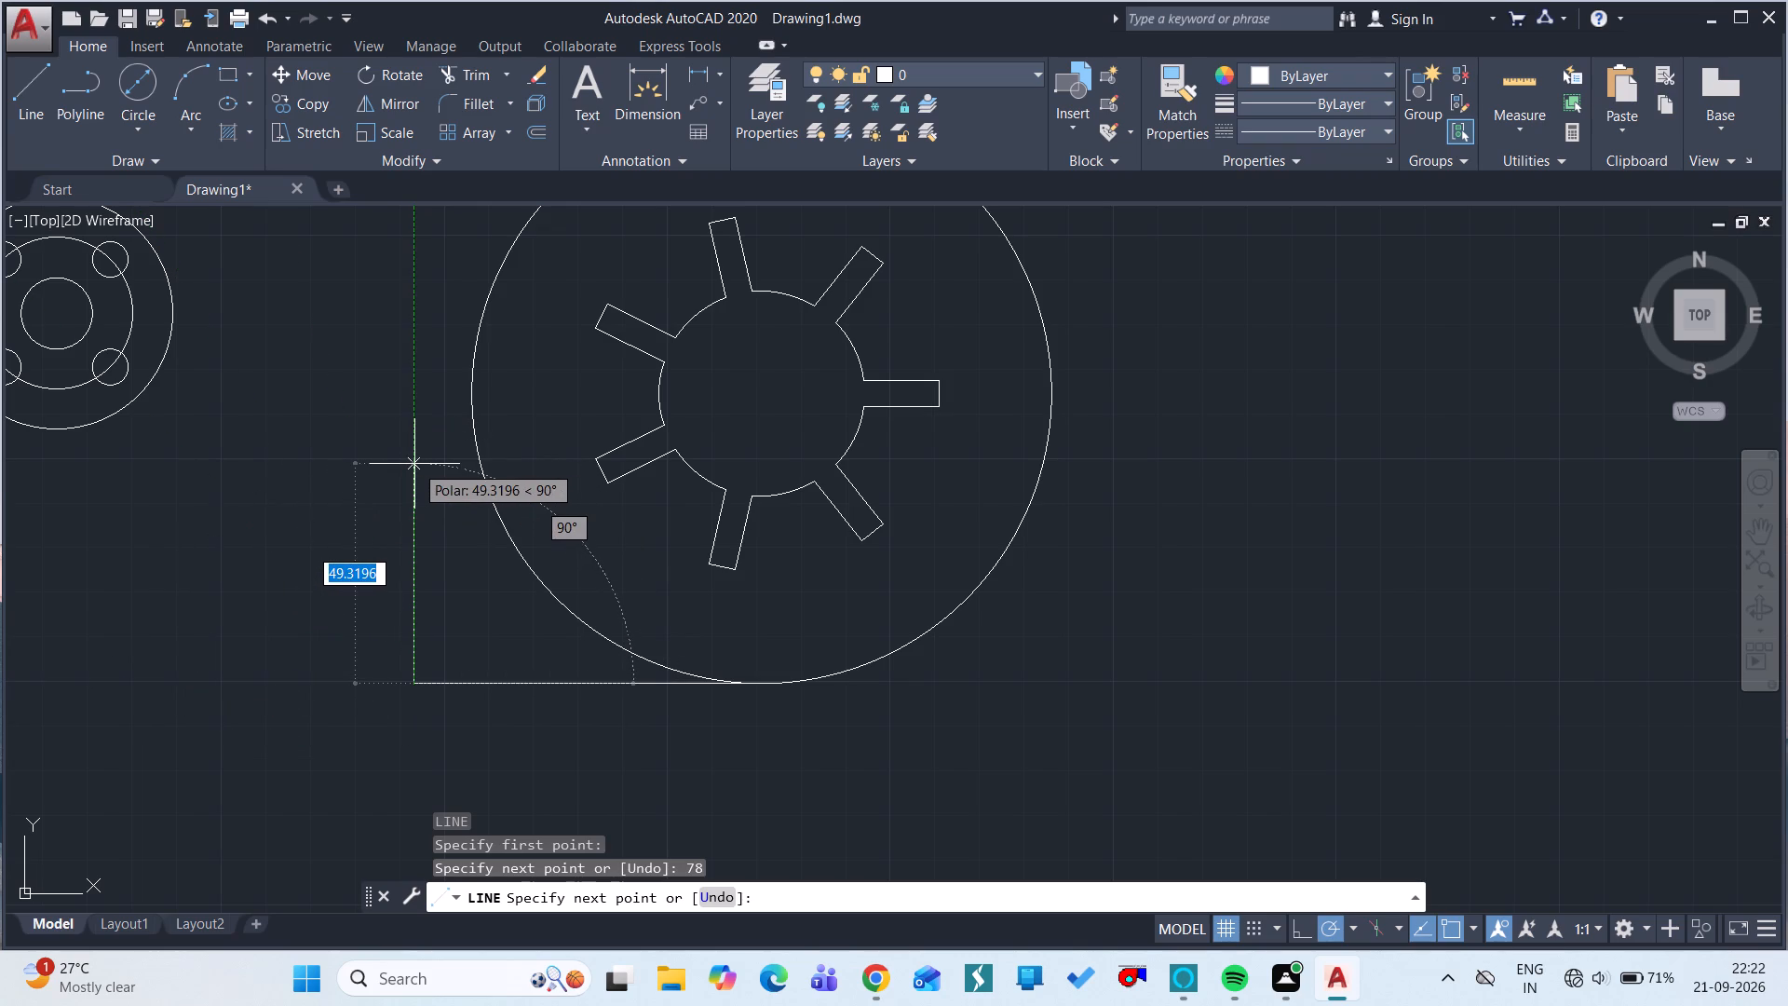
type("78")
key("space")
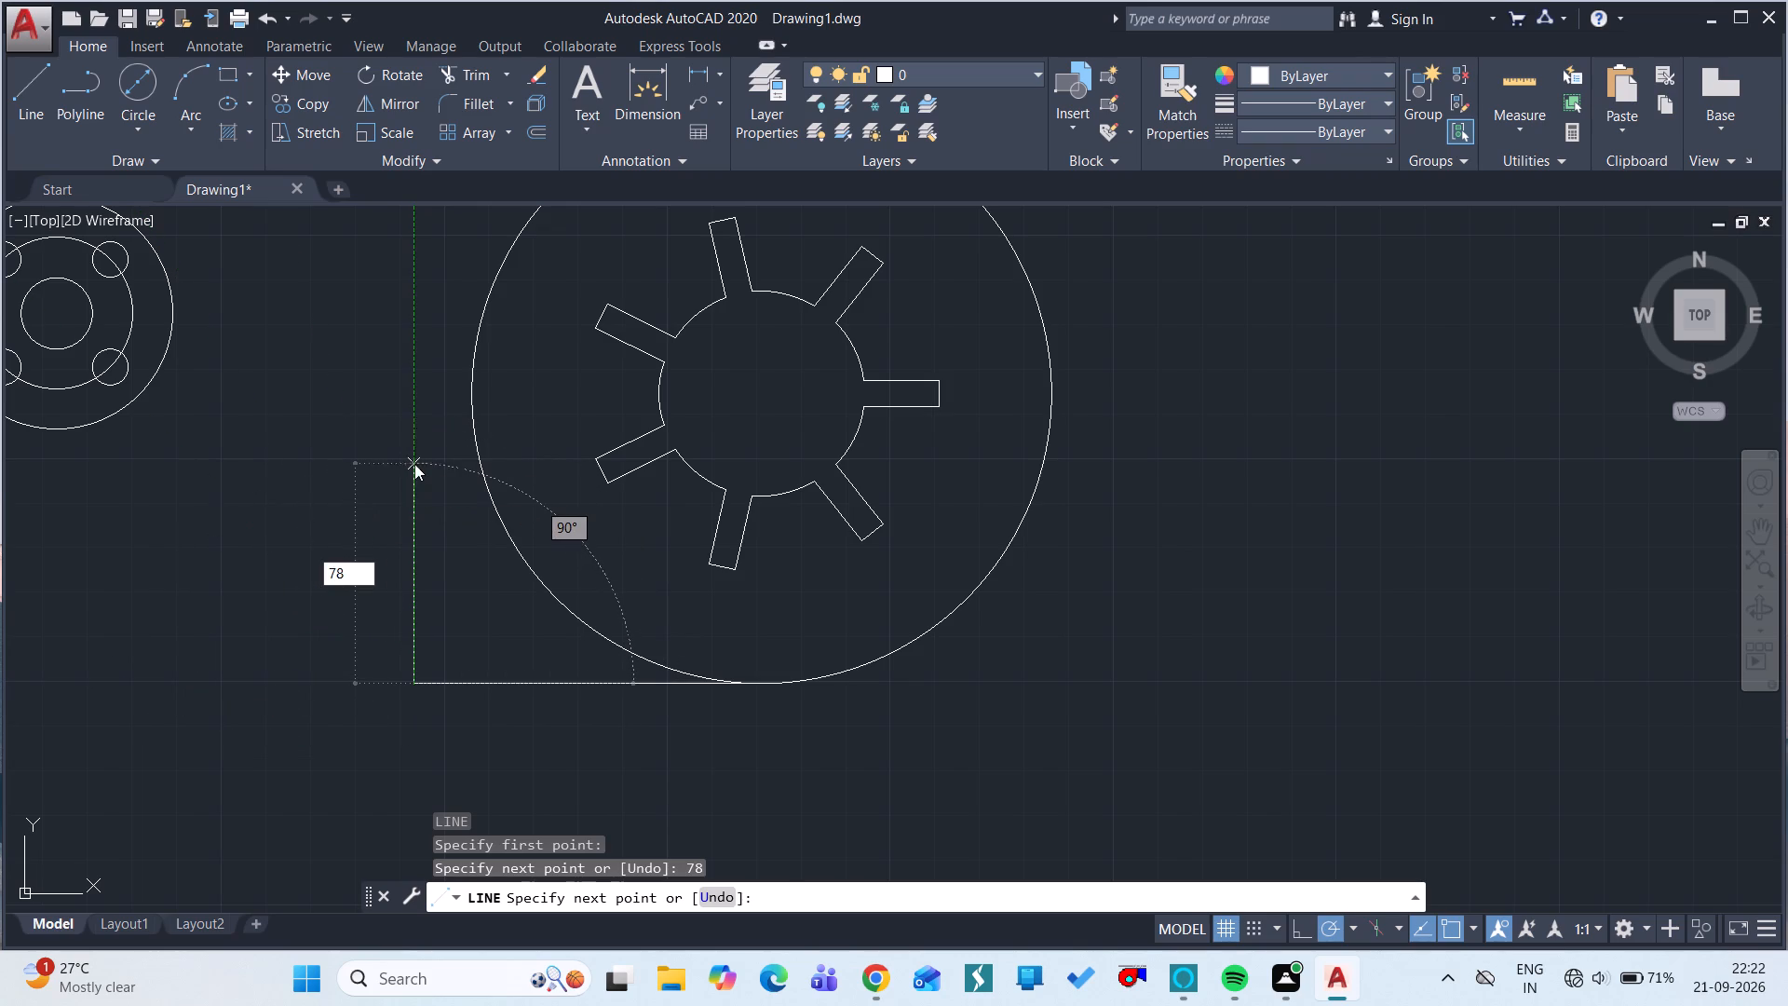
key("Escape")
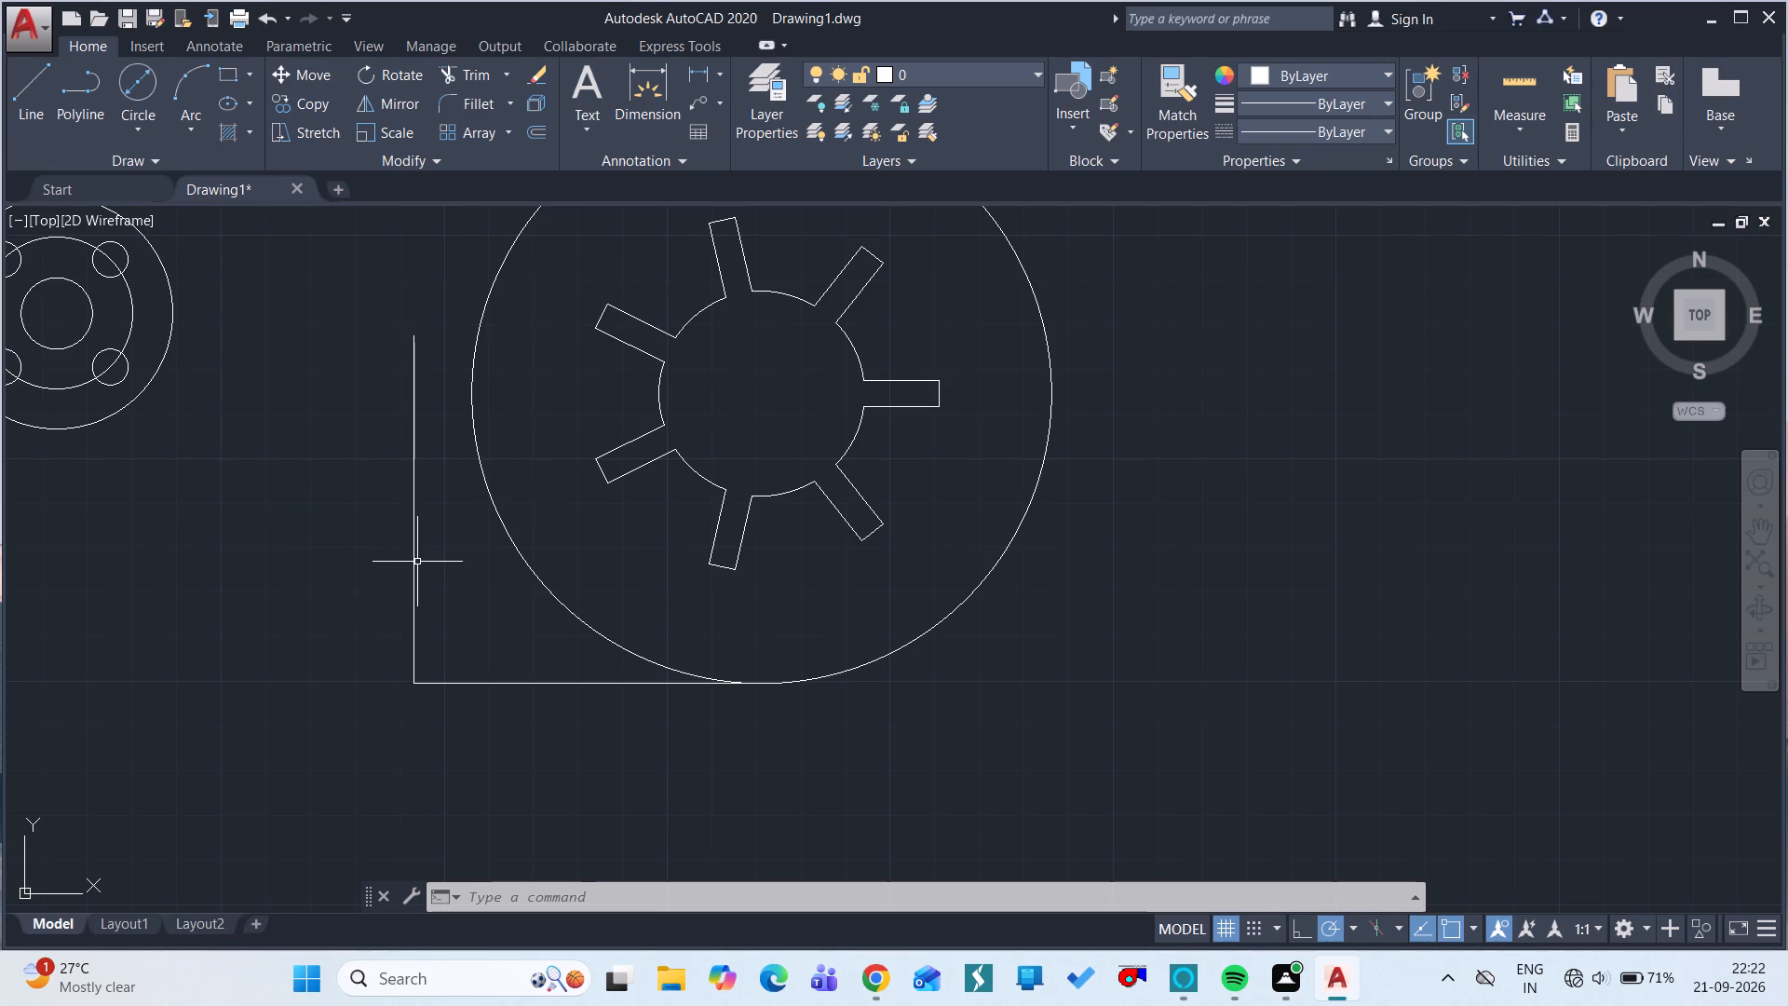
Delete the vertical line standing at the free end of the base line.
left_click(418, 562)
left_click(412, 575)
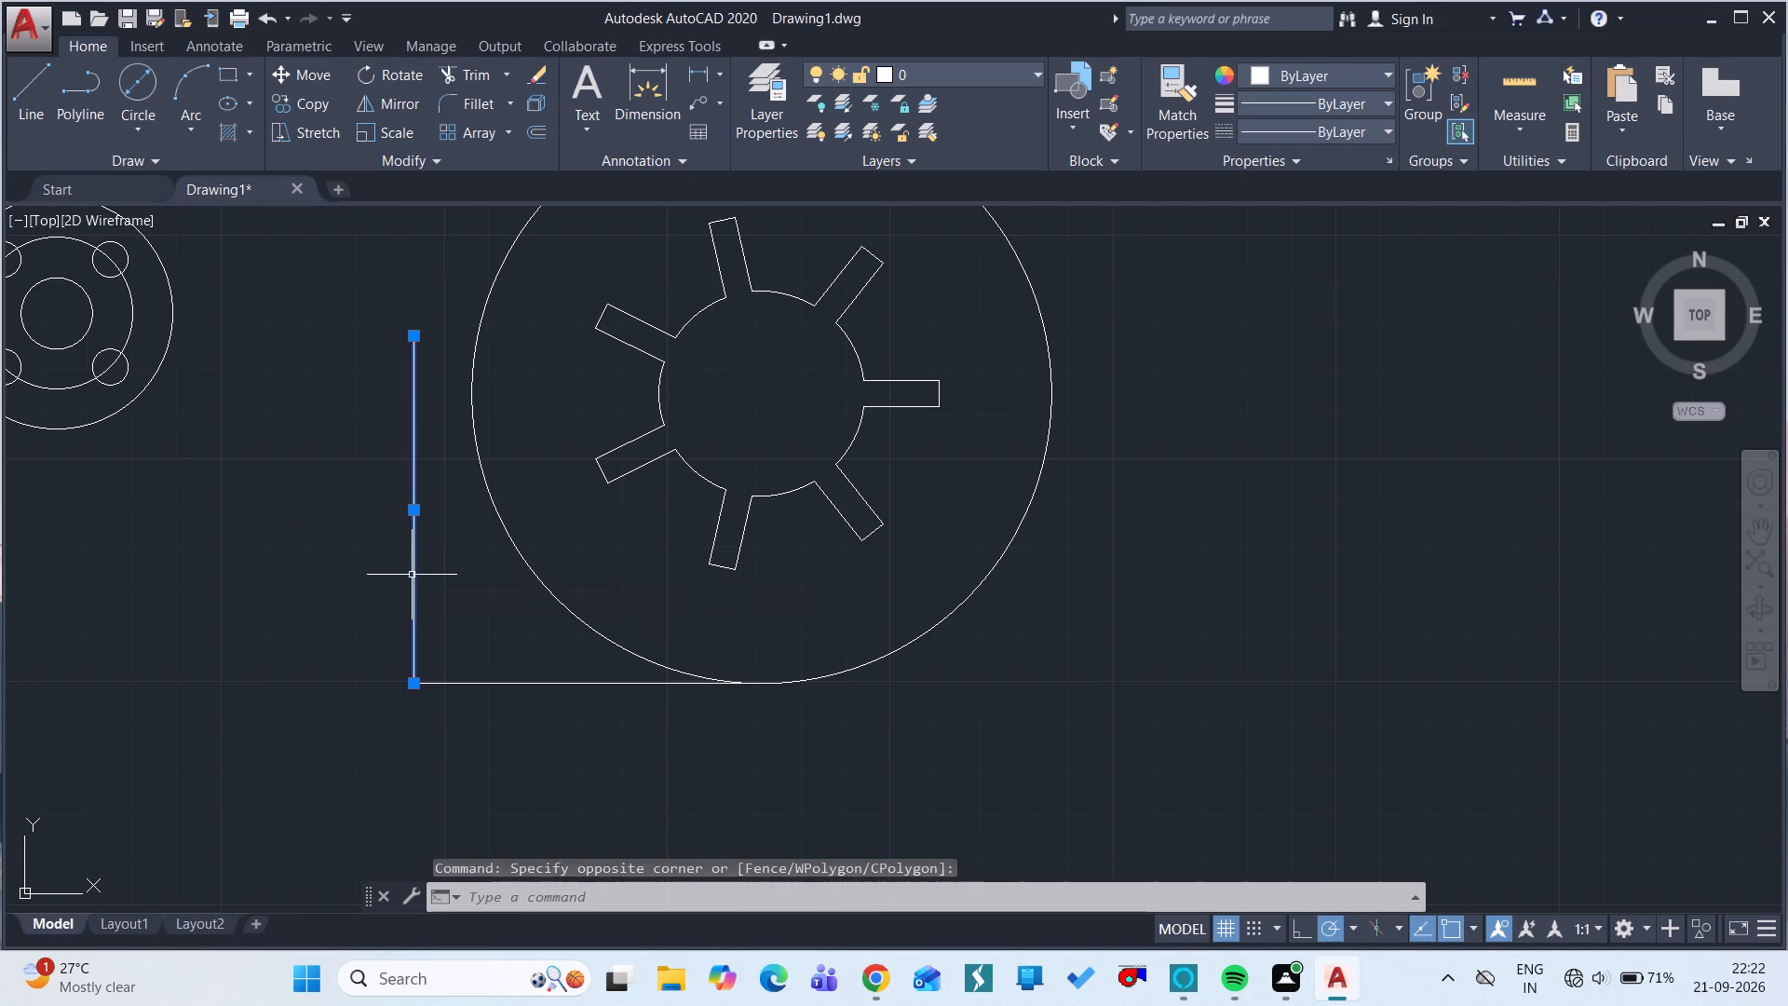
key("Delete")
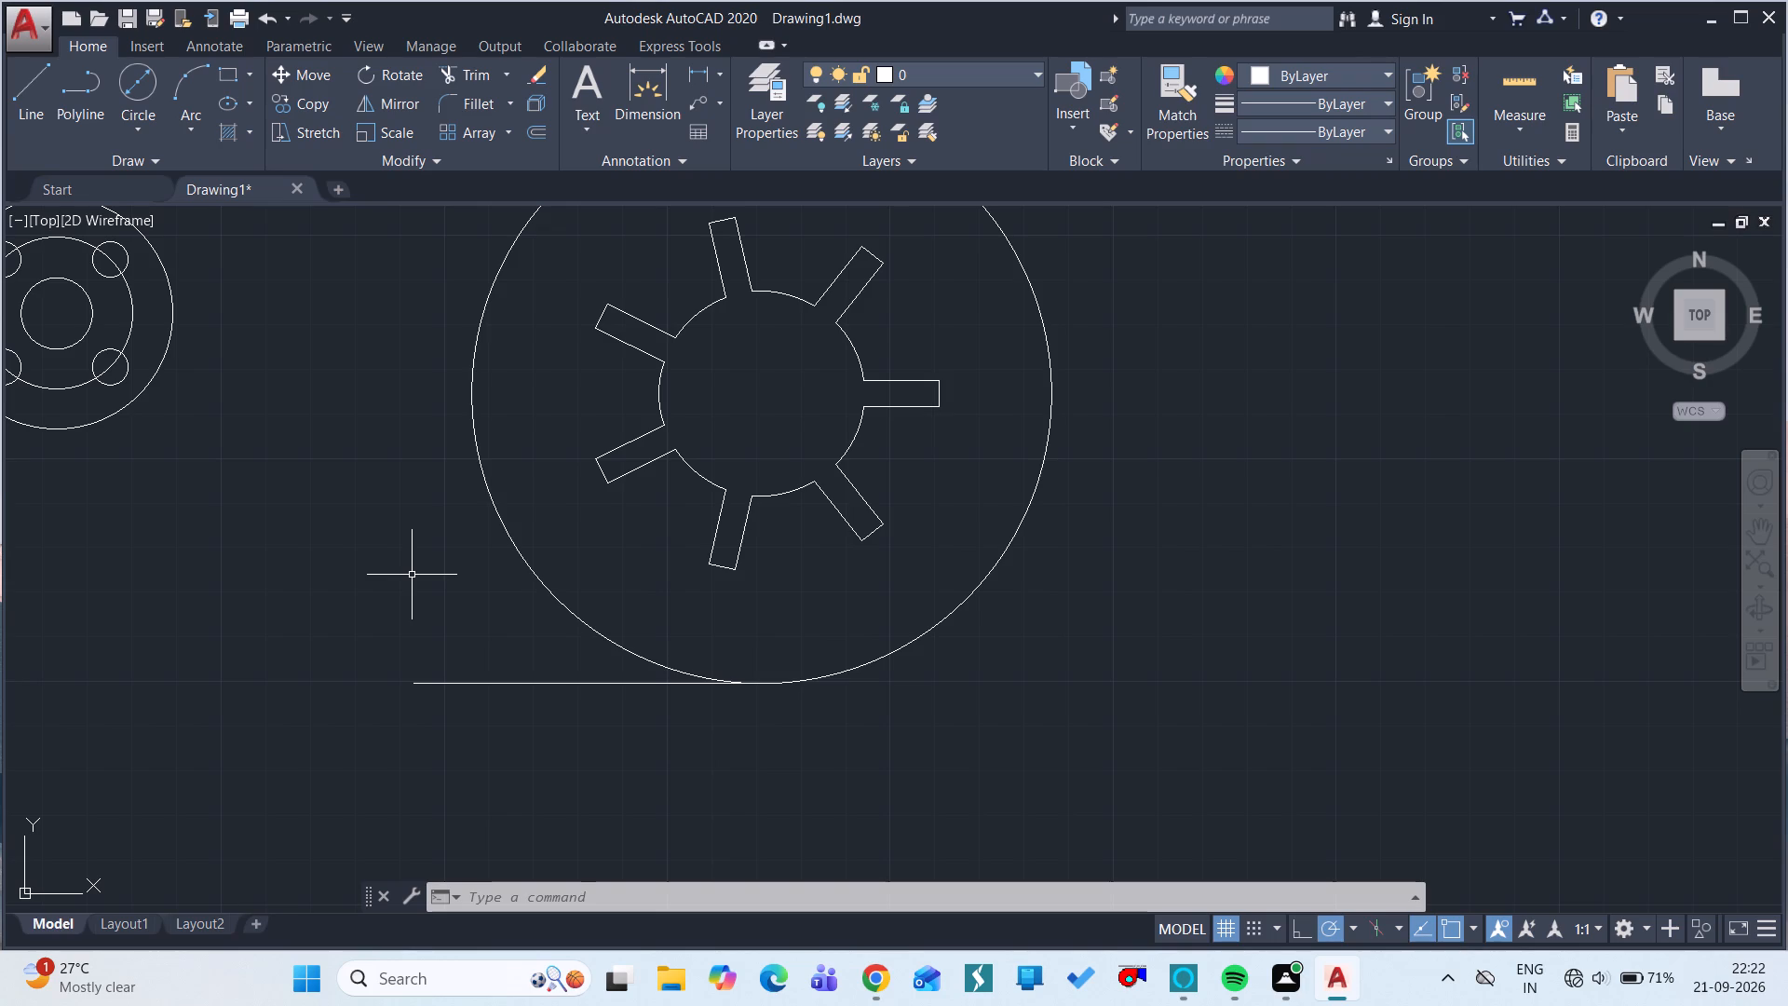
Draw a vertical line about 57 units long upward from the free end of the base line.
type("l")
key("space")
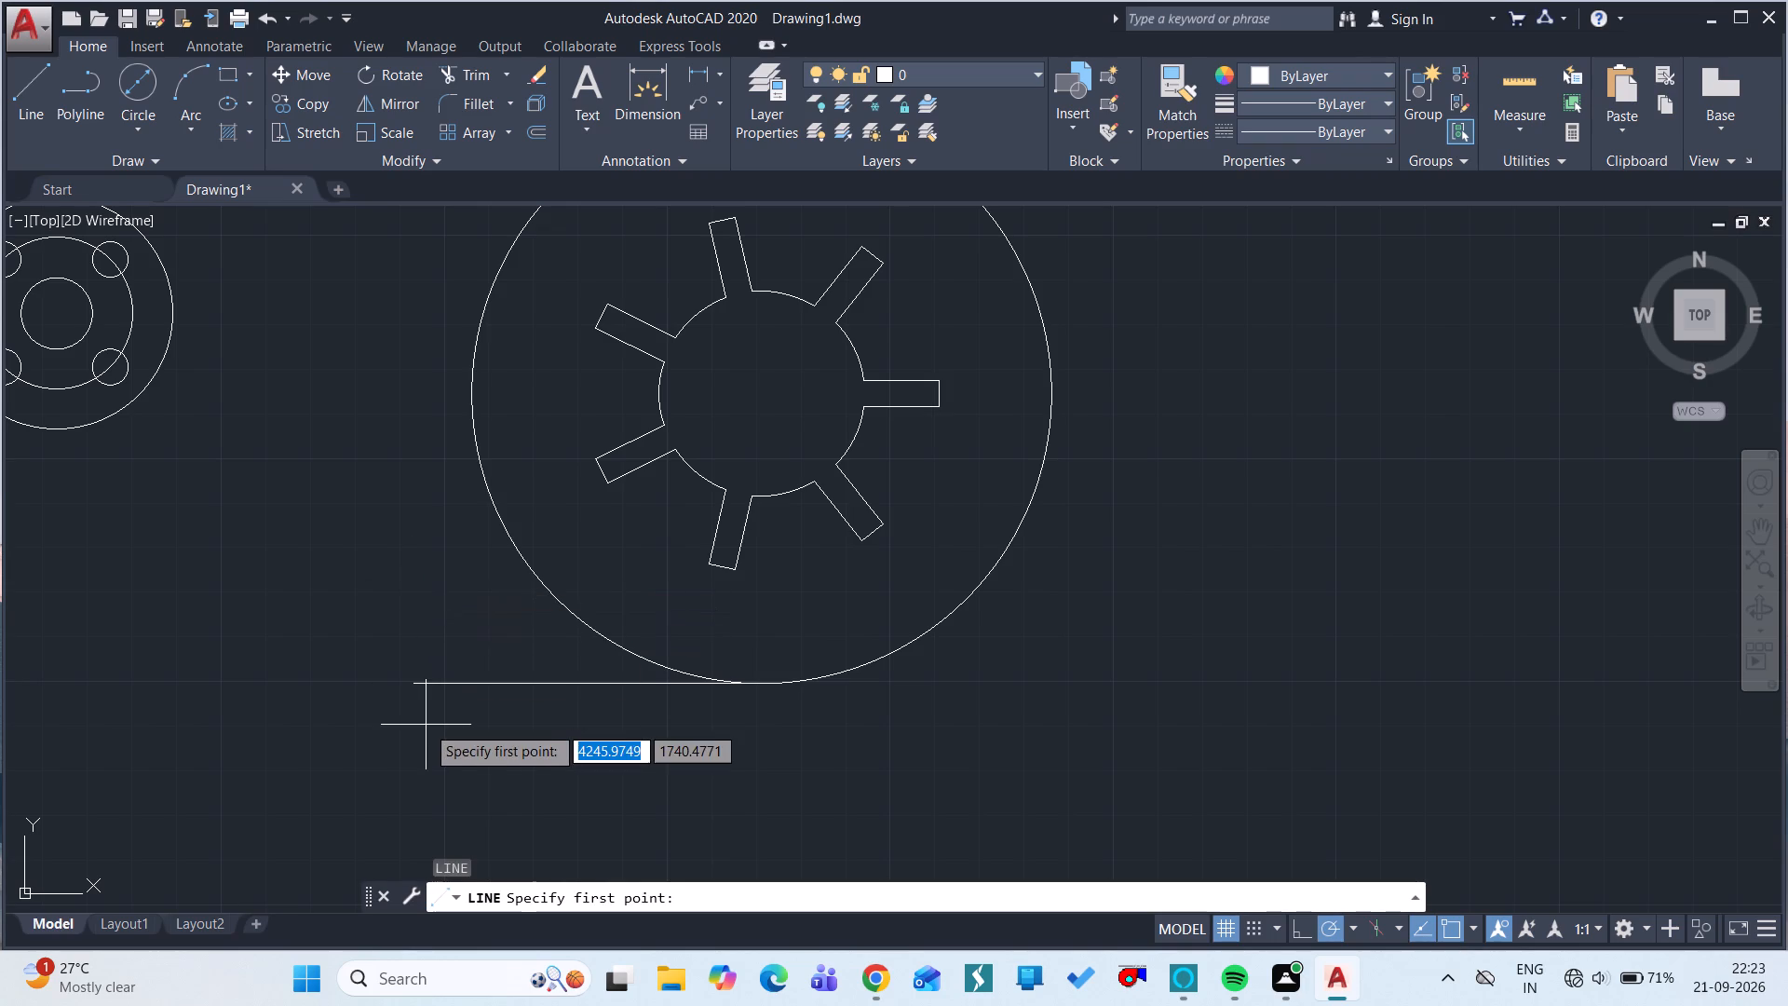
left_click(414, 686)
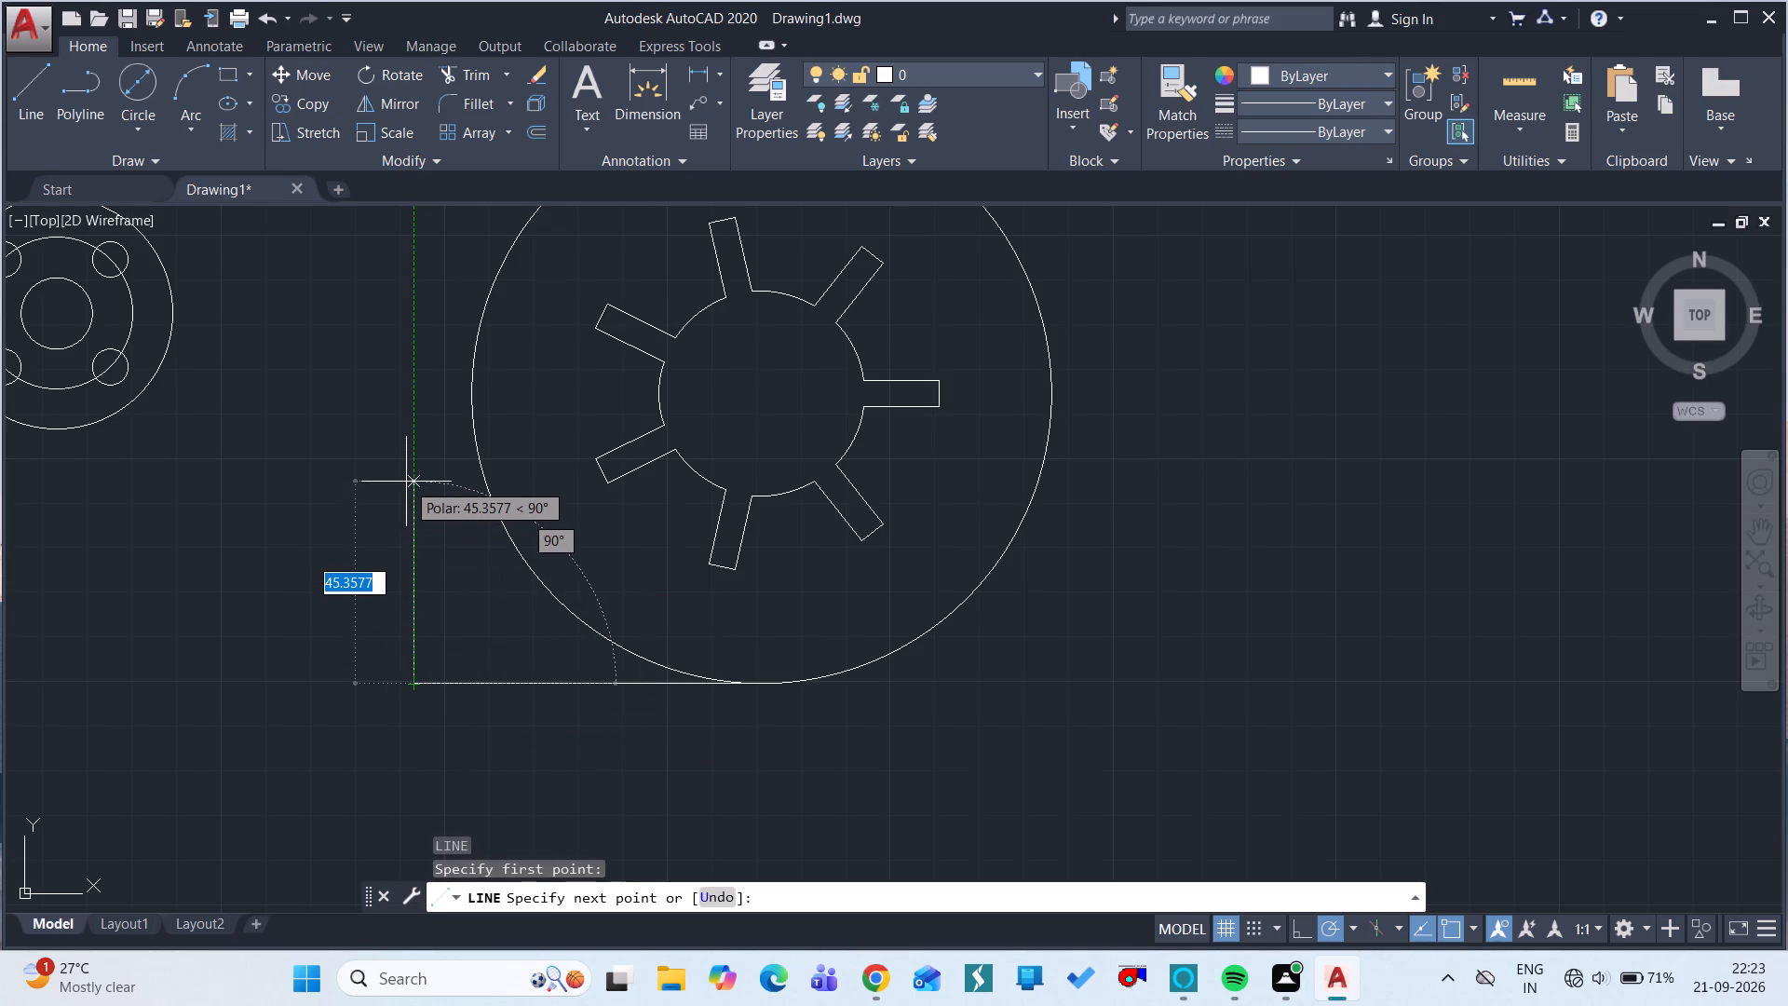
left_click(408, 429)
key("Escape")
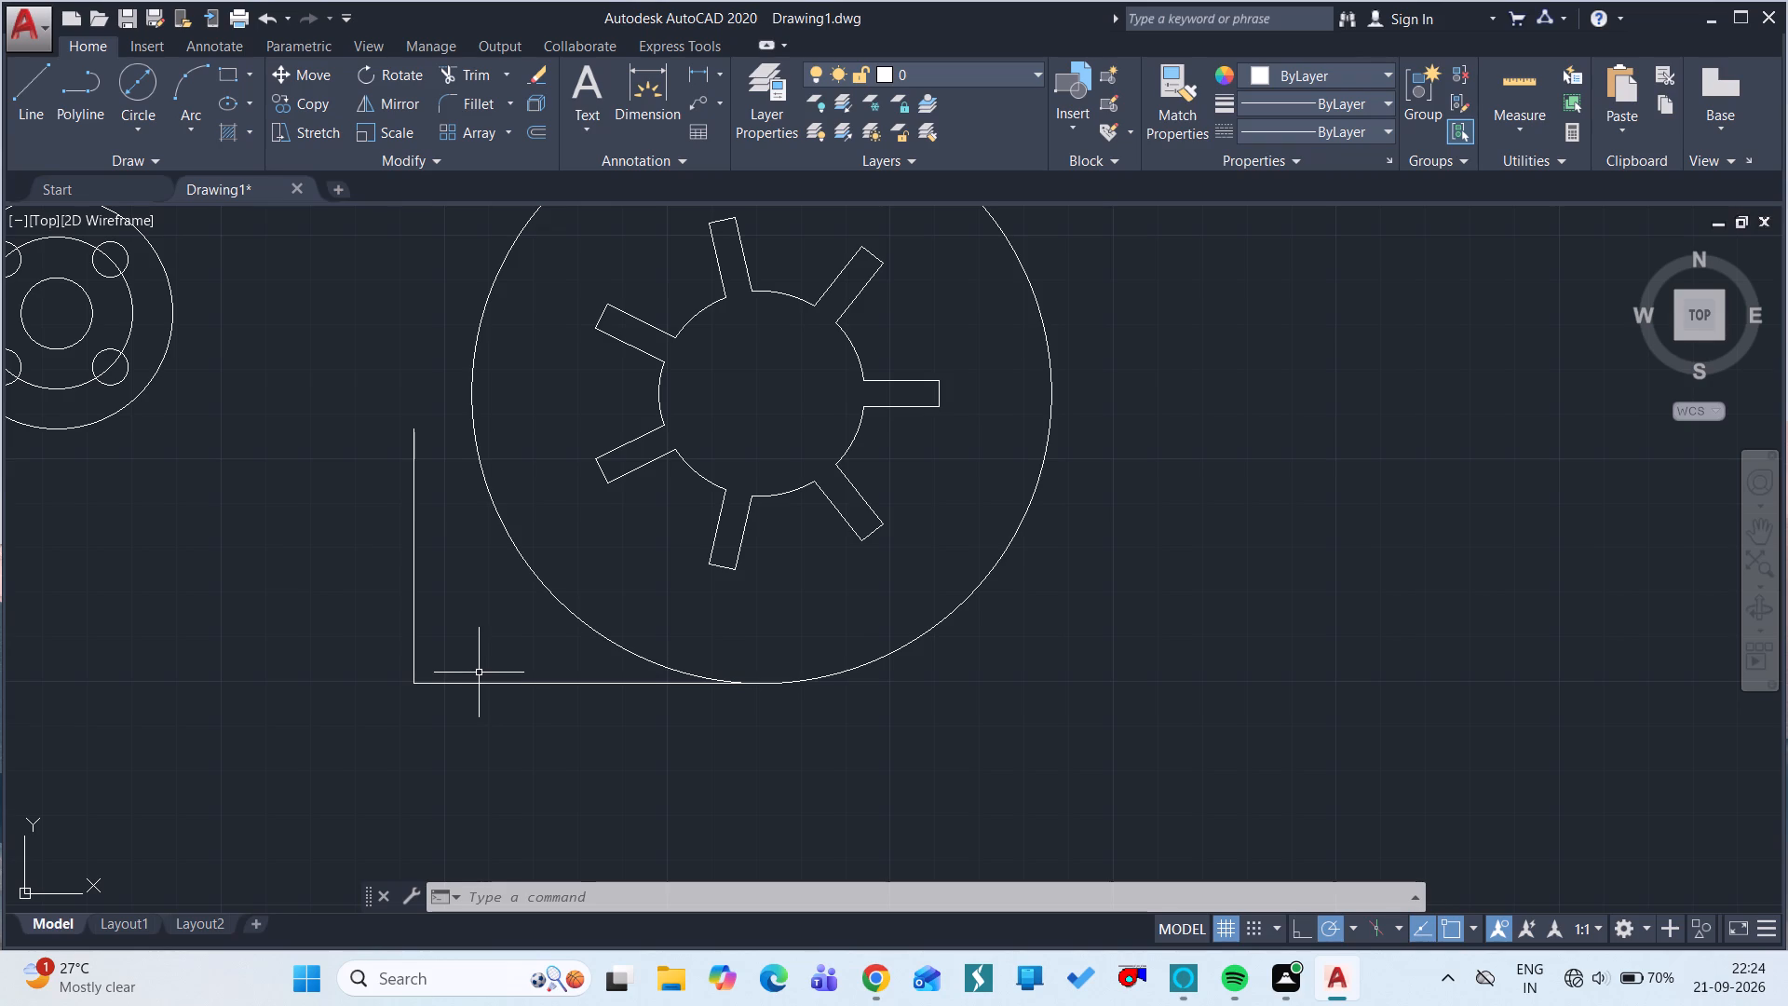
From the foot of the vertical line, extend the base 37 units toward the flange and continue vertically to above the flange's height.
type("l")
key("space")
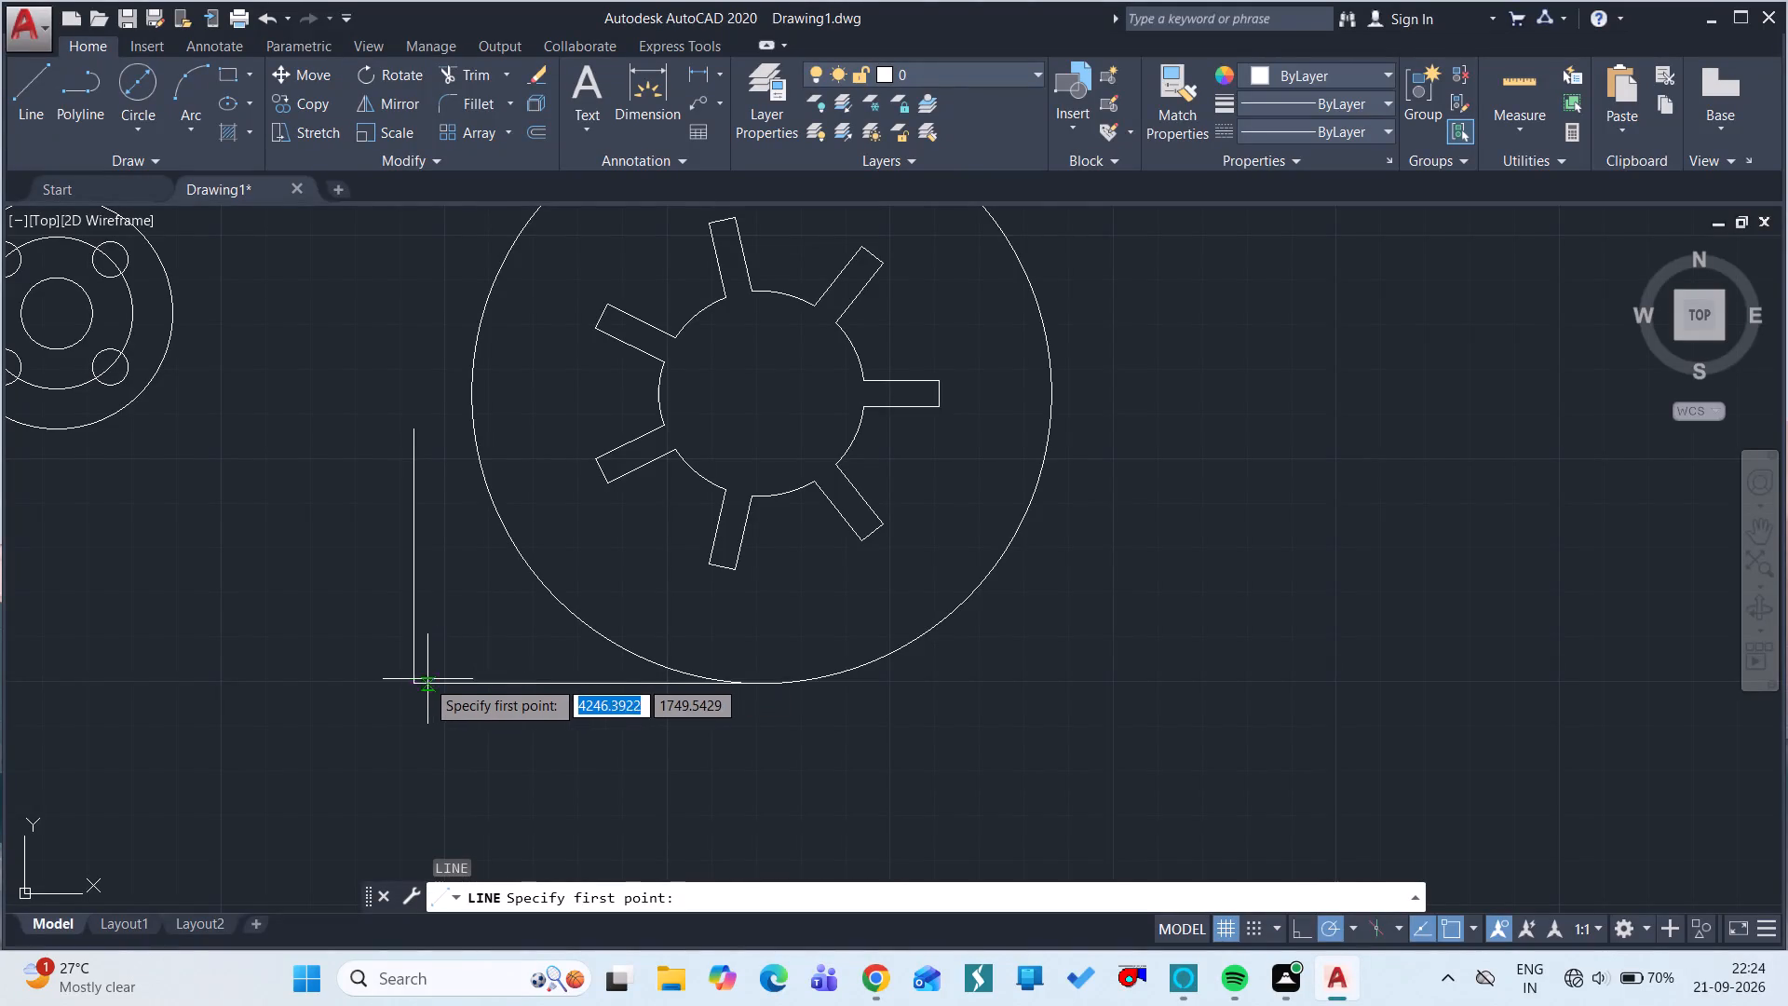
left_click(415, 683)
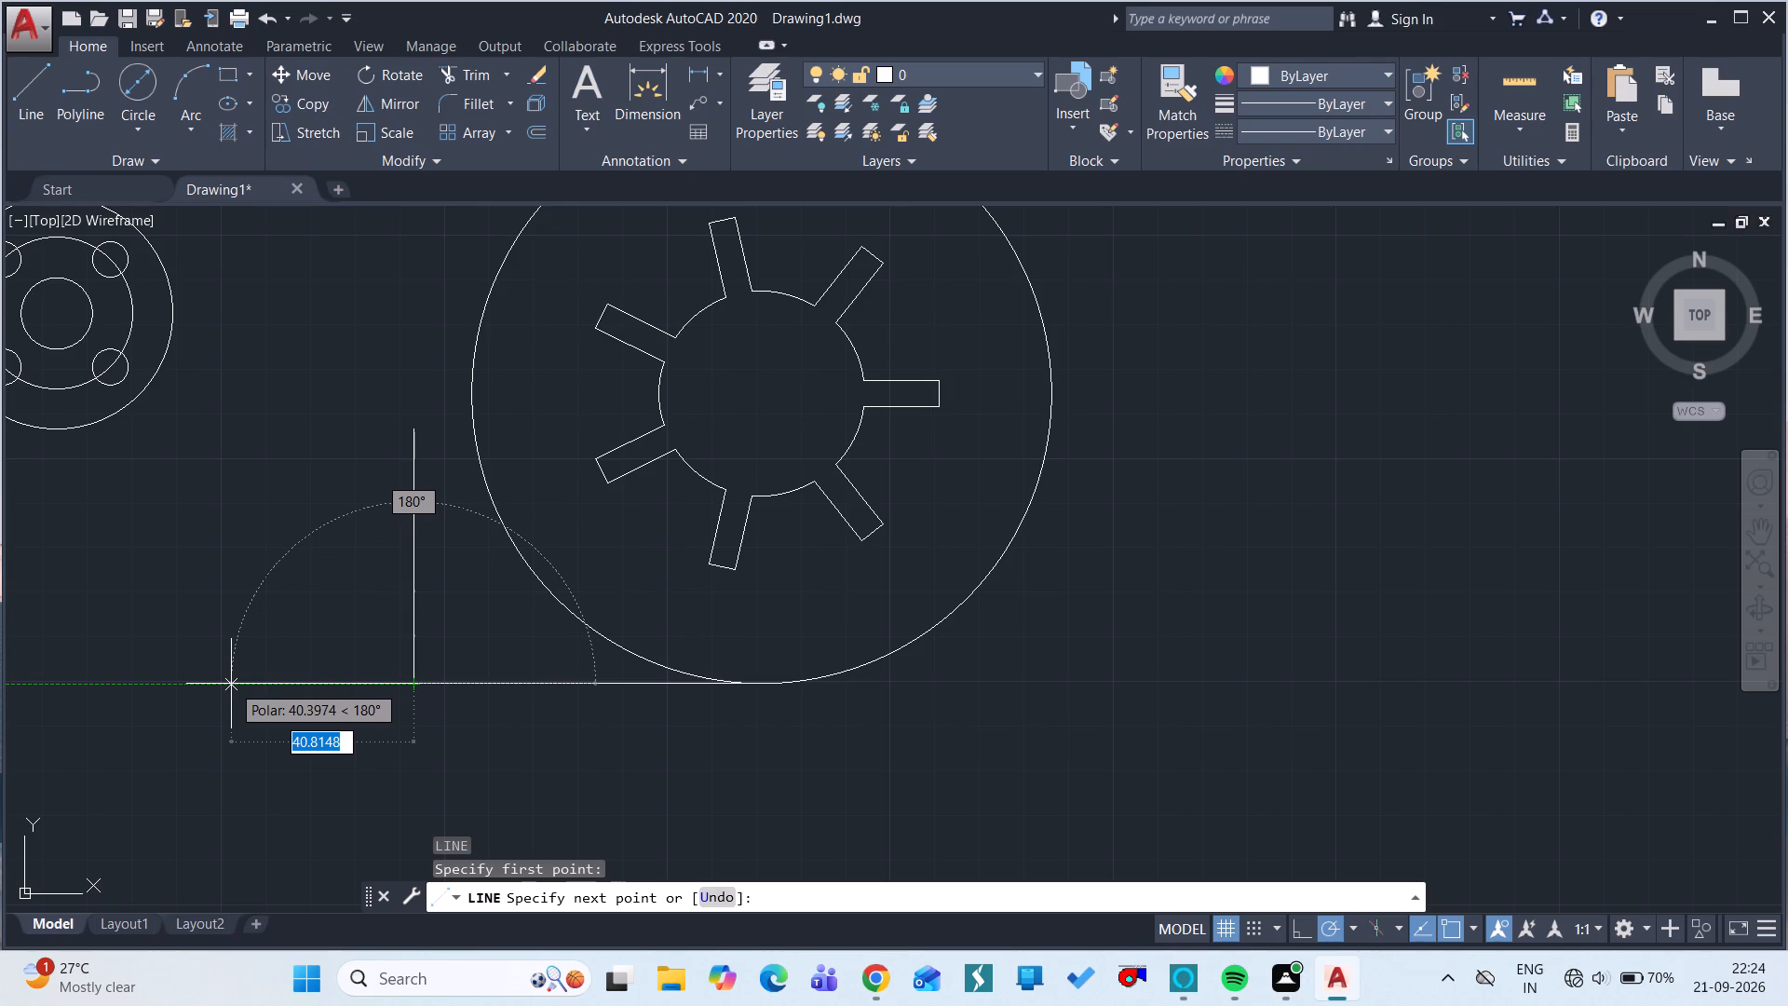
type("37")
key("space")
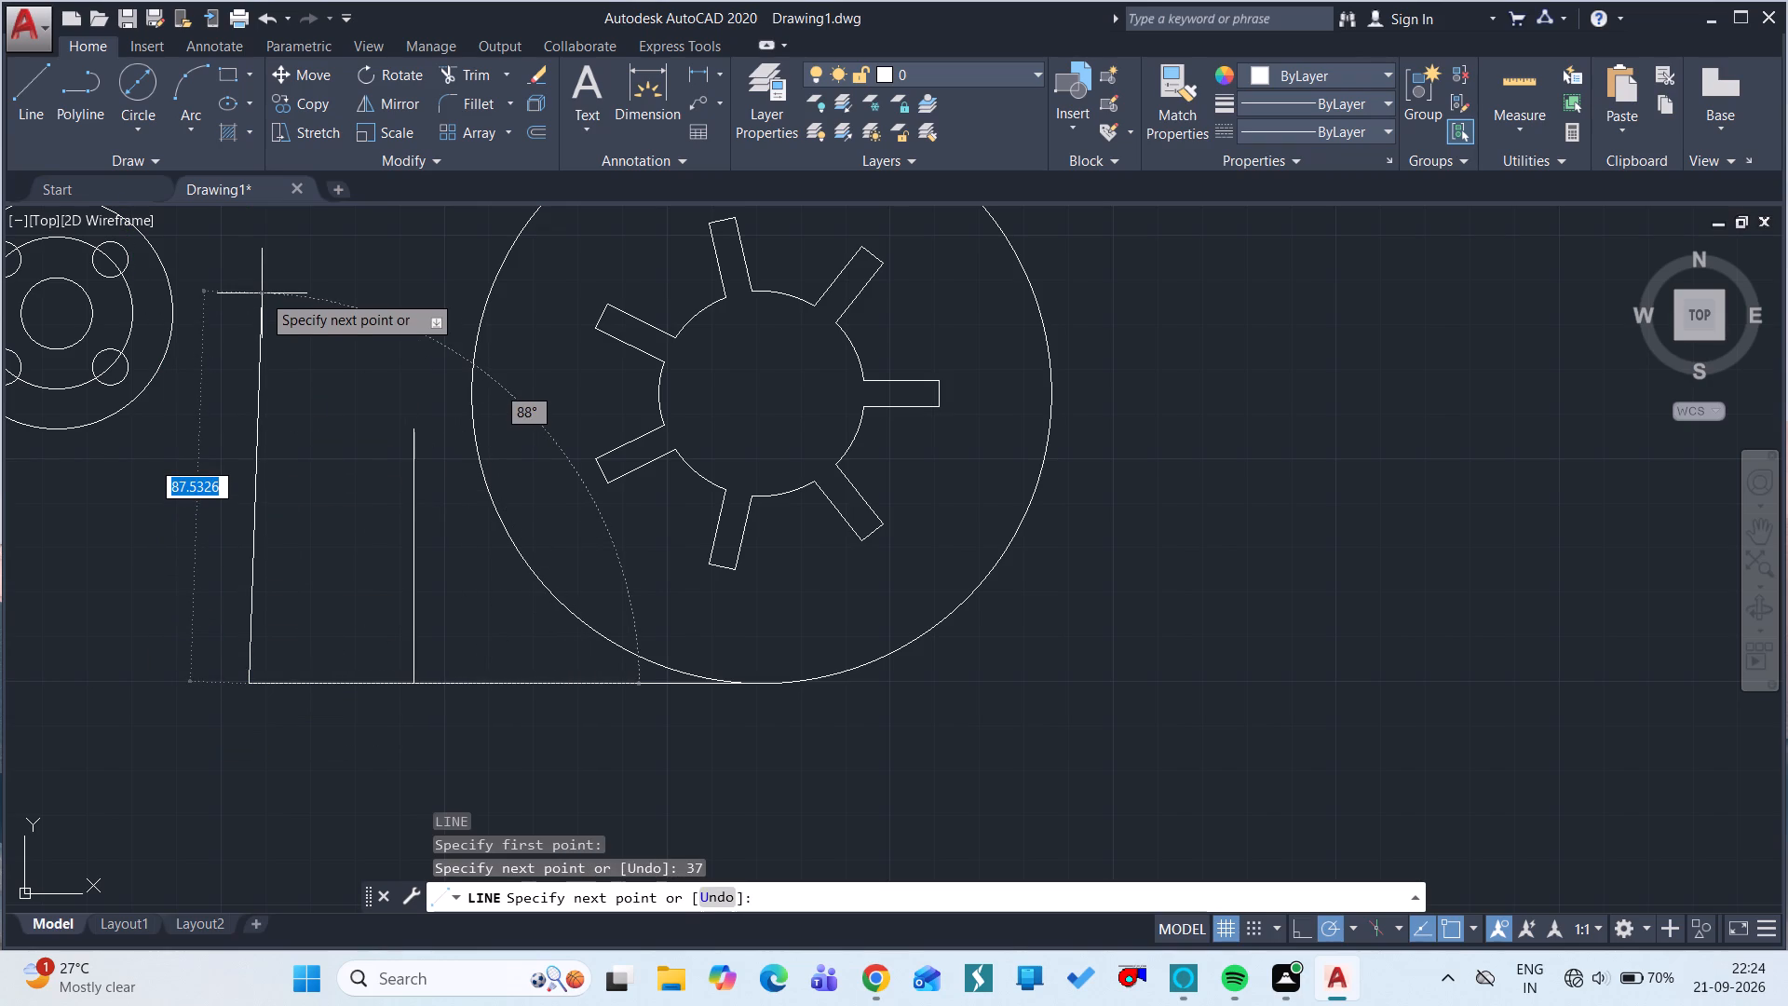
scroll(260, 272, "down", 3, "ctrl")
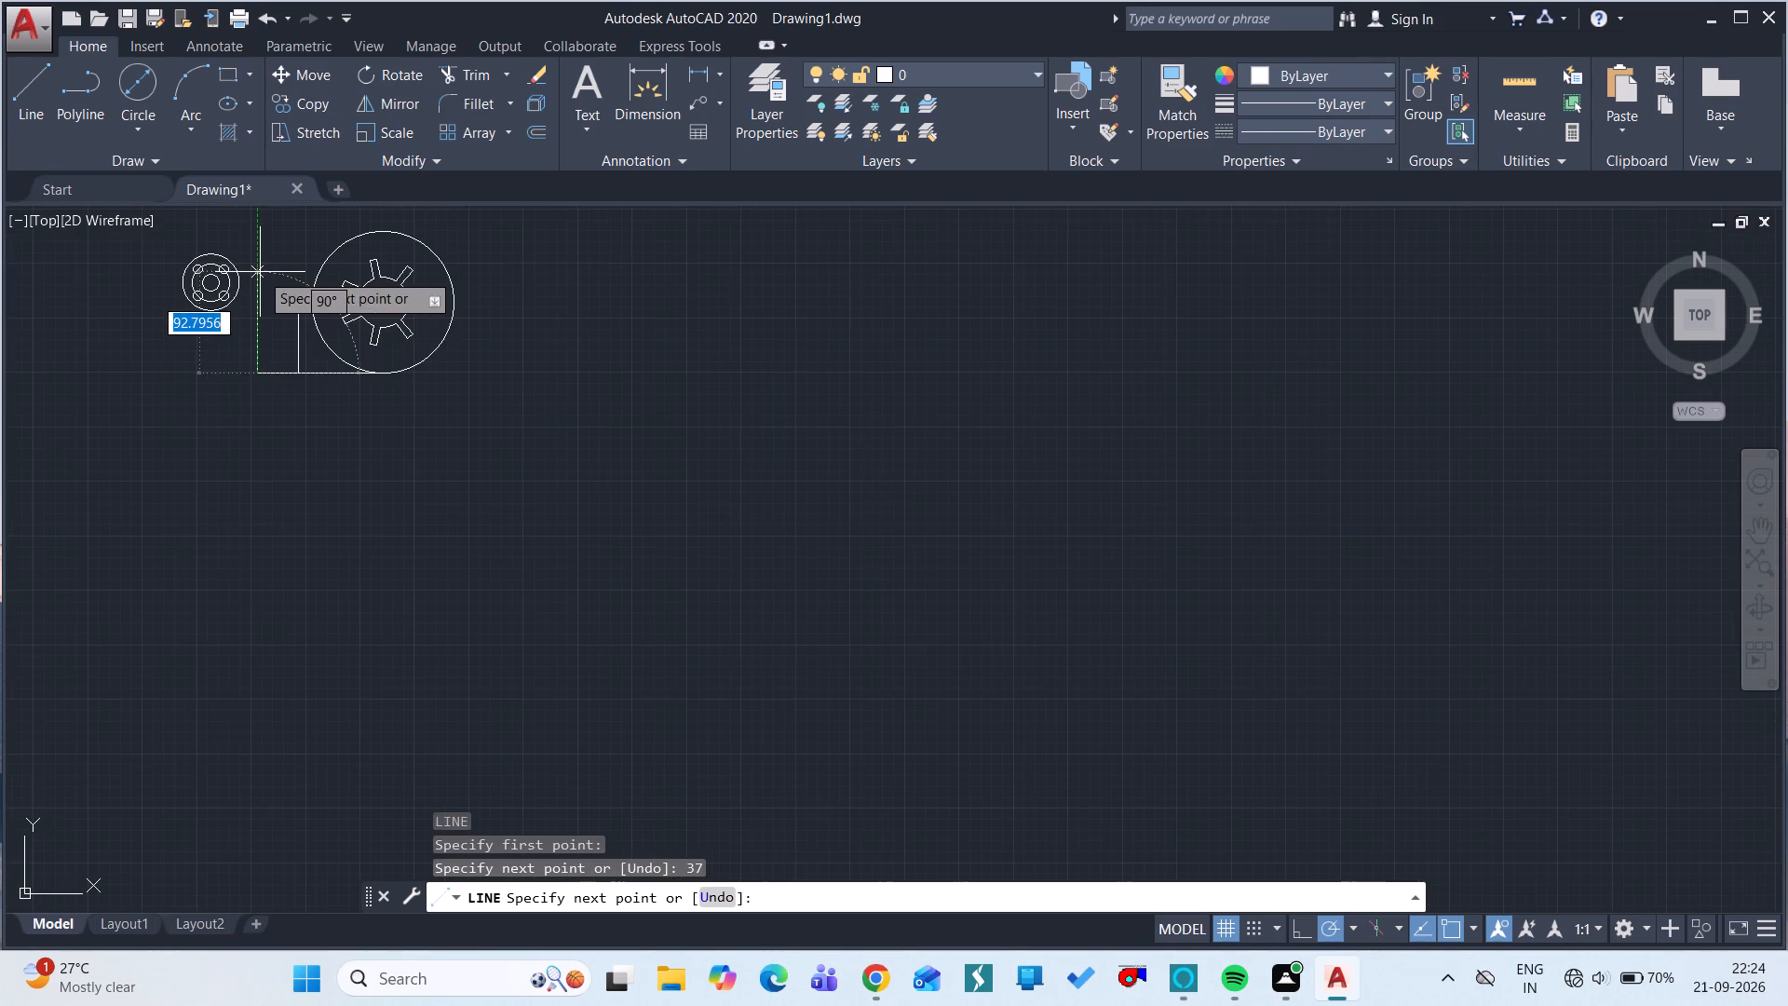
left_click(258, 238)
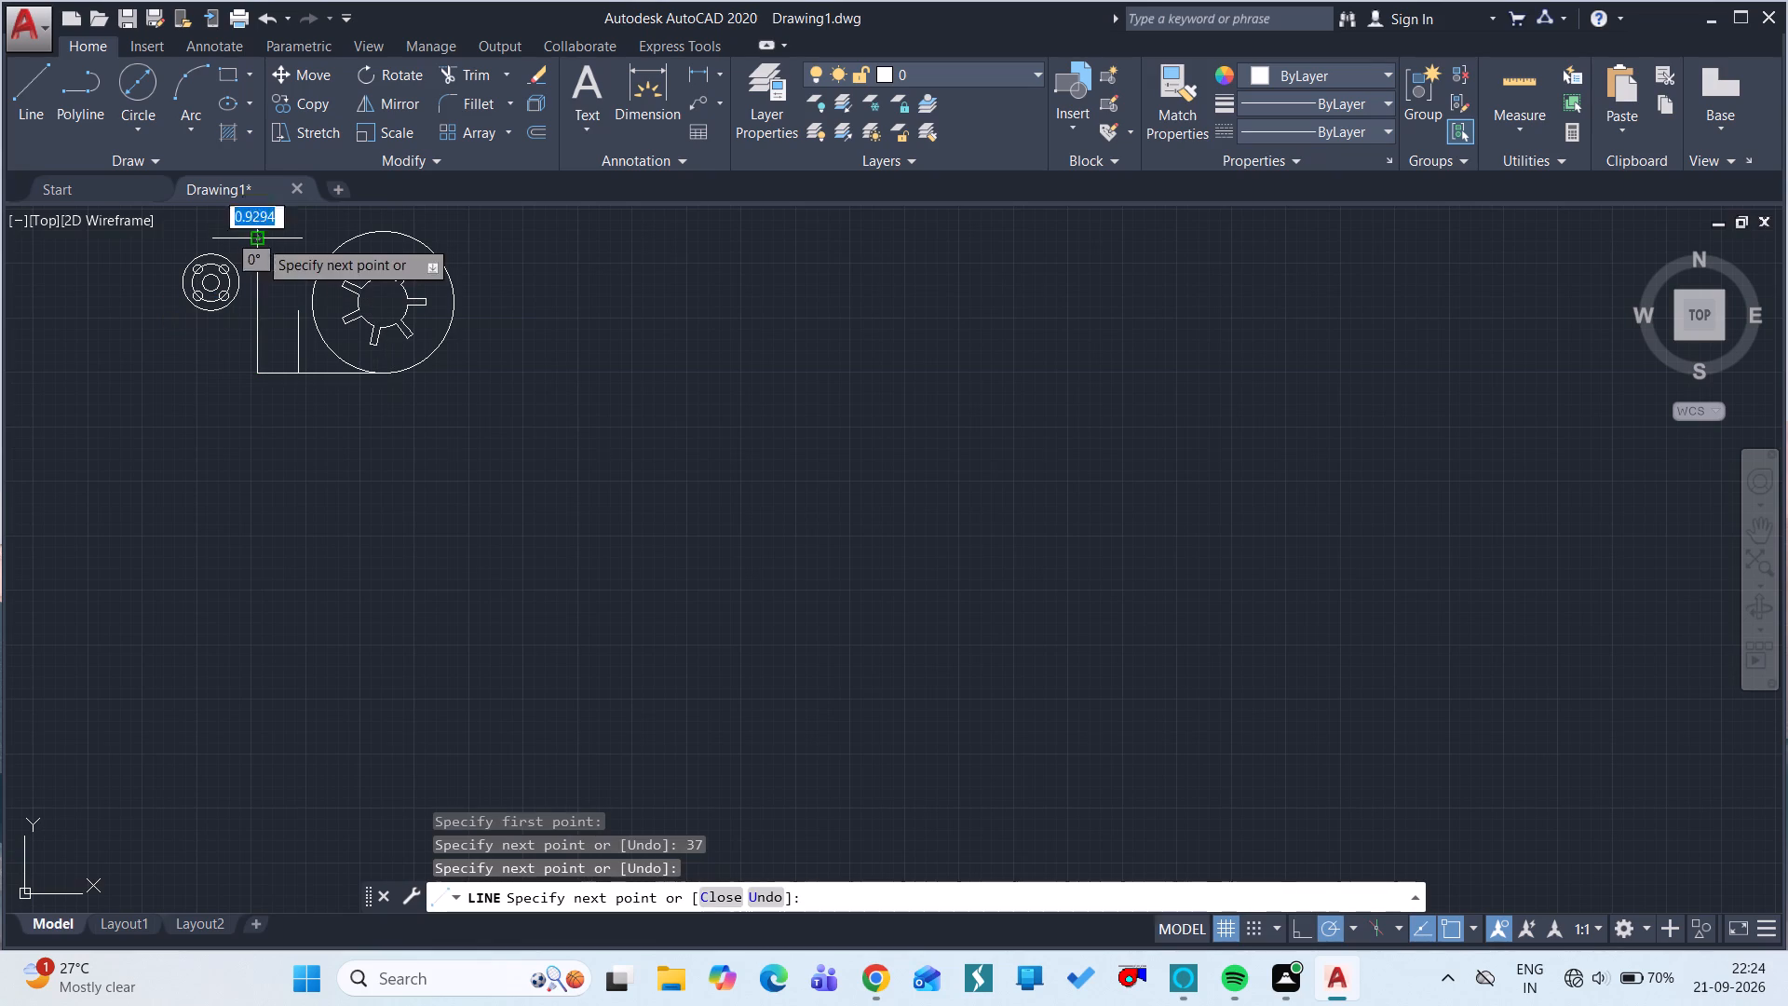
key("Escape")
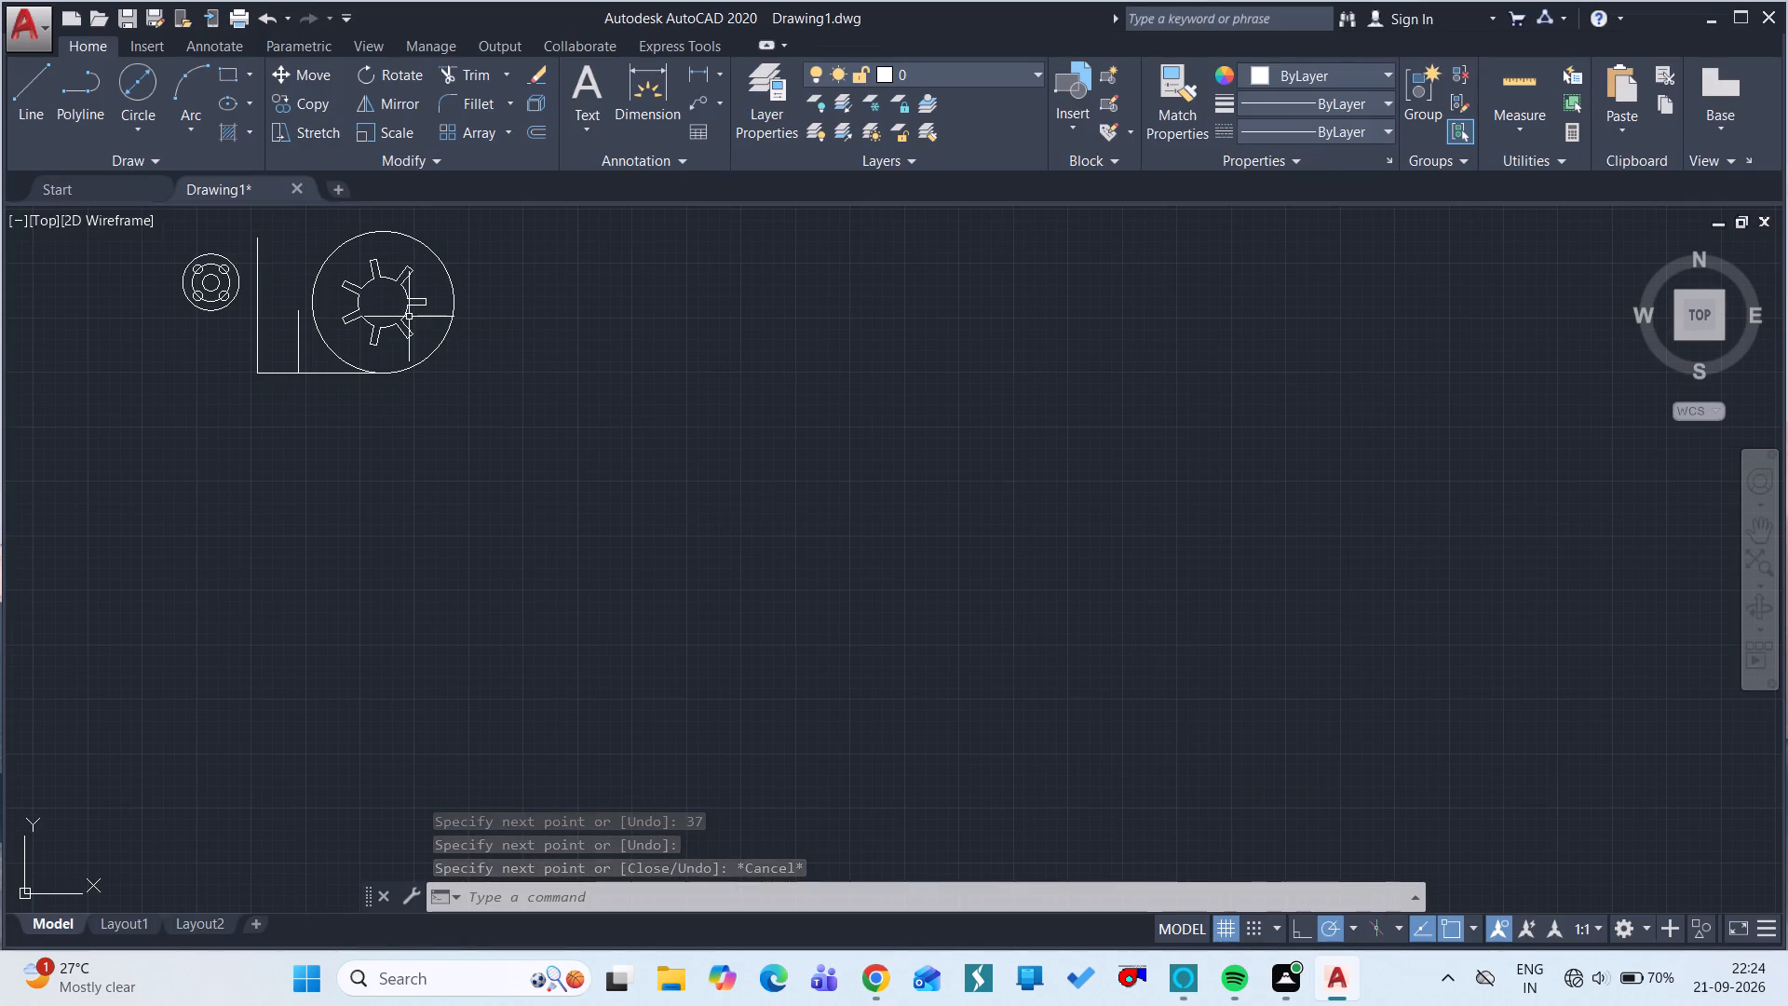
Draw a horizontal line about 143 units long from the slotted wheel's centre toward the flange, ending inside the flange's outer circle.
scroll(409, 317, "down", 2, "ctrl")
scroll(334, 270, "up", 3, "ctrl")
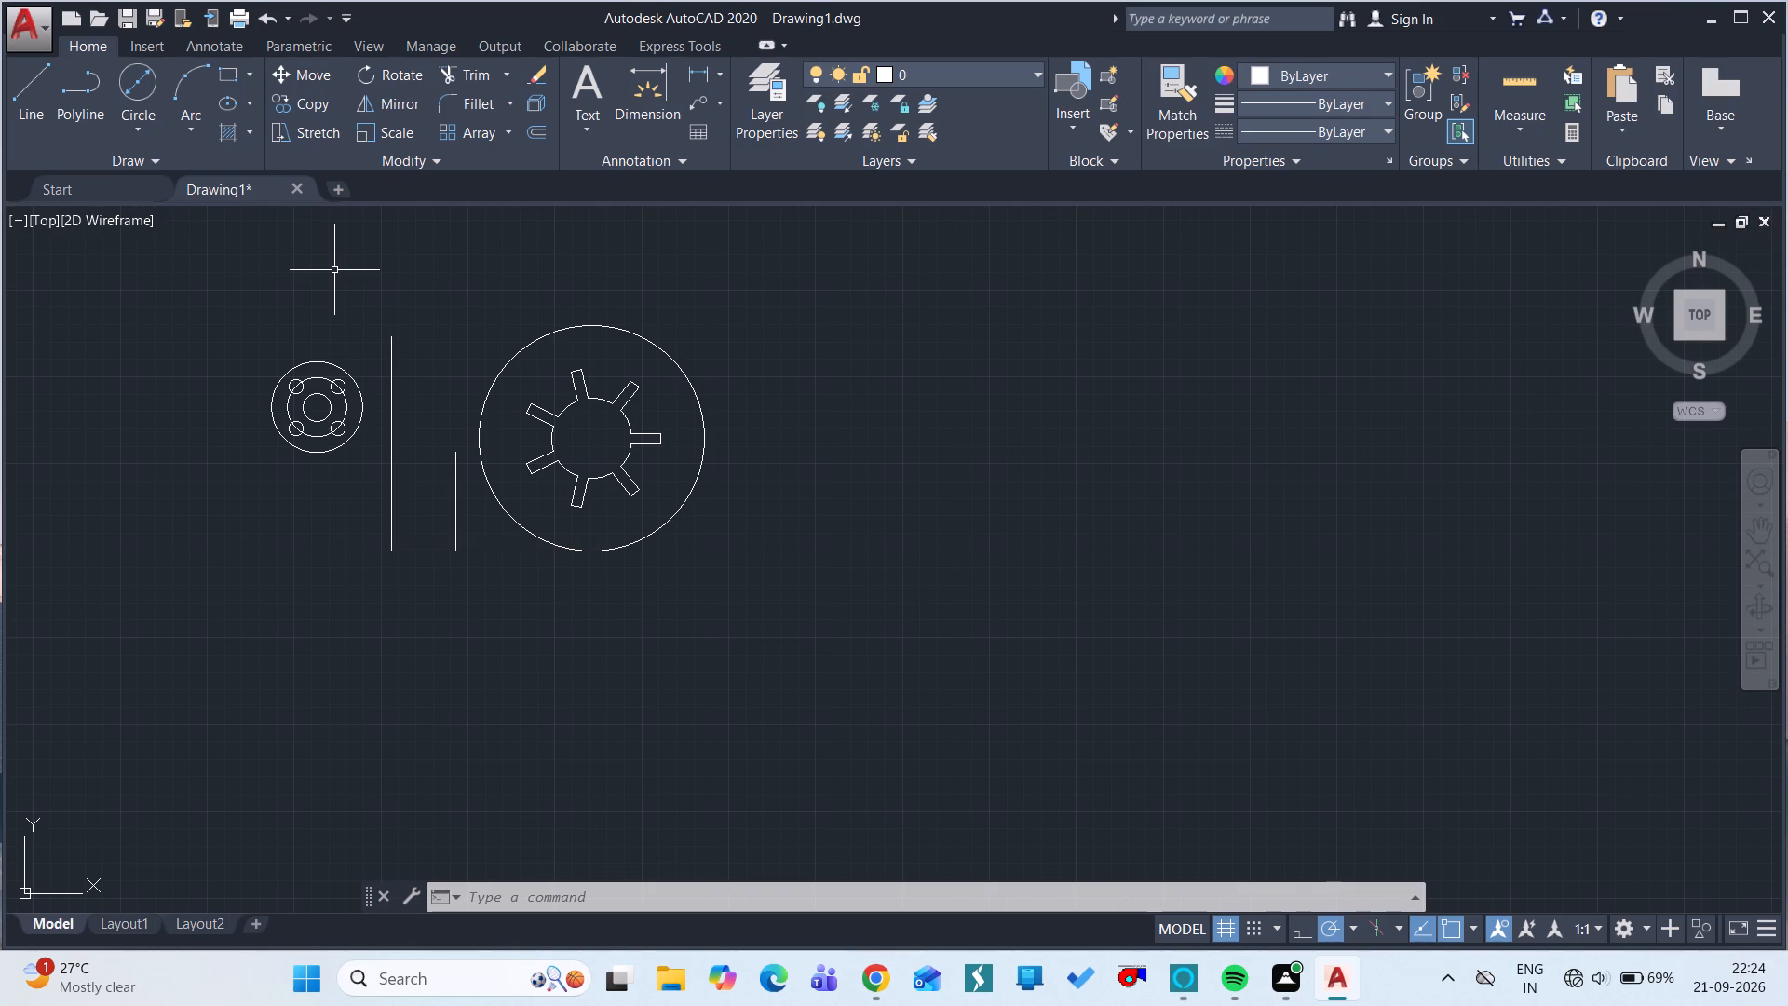
type("l")
key("space")
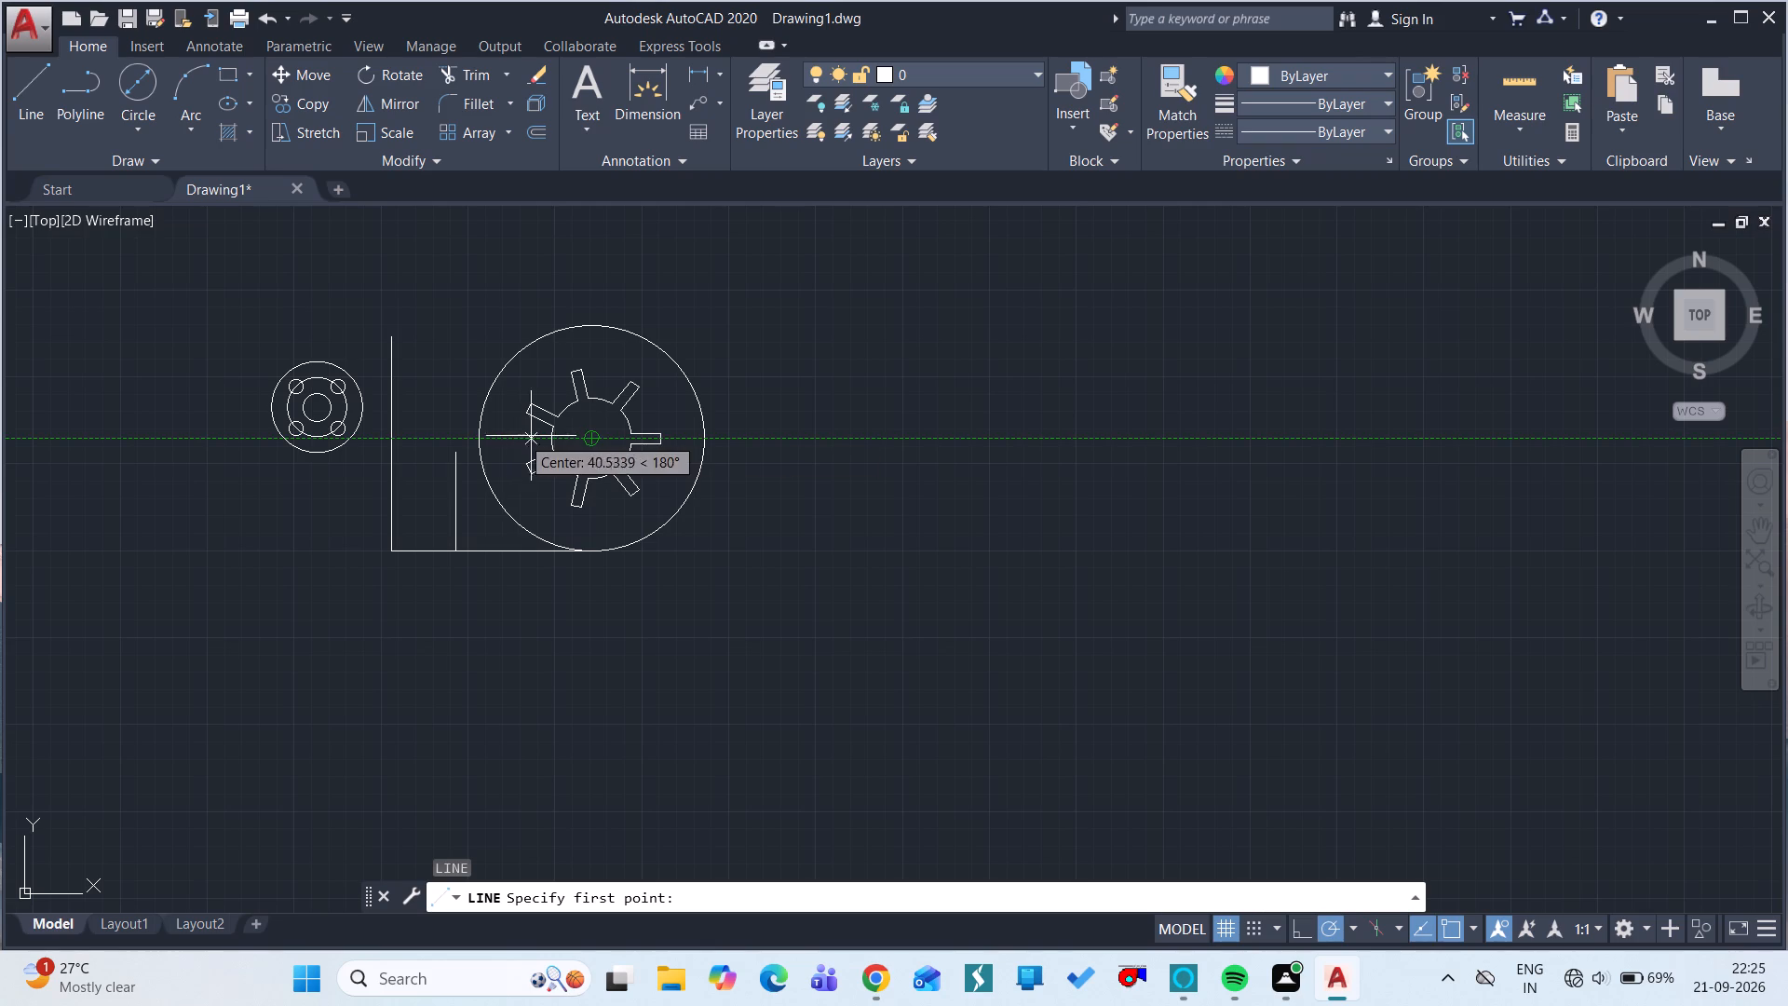
left_click(590, 442)
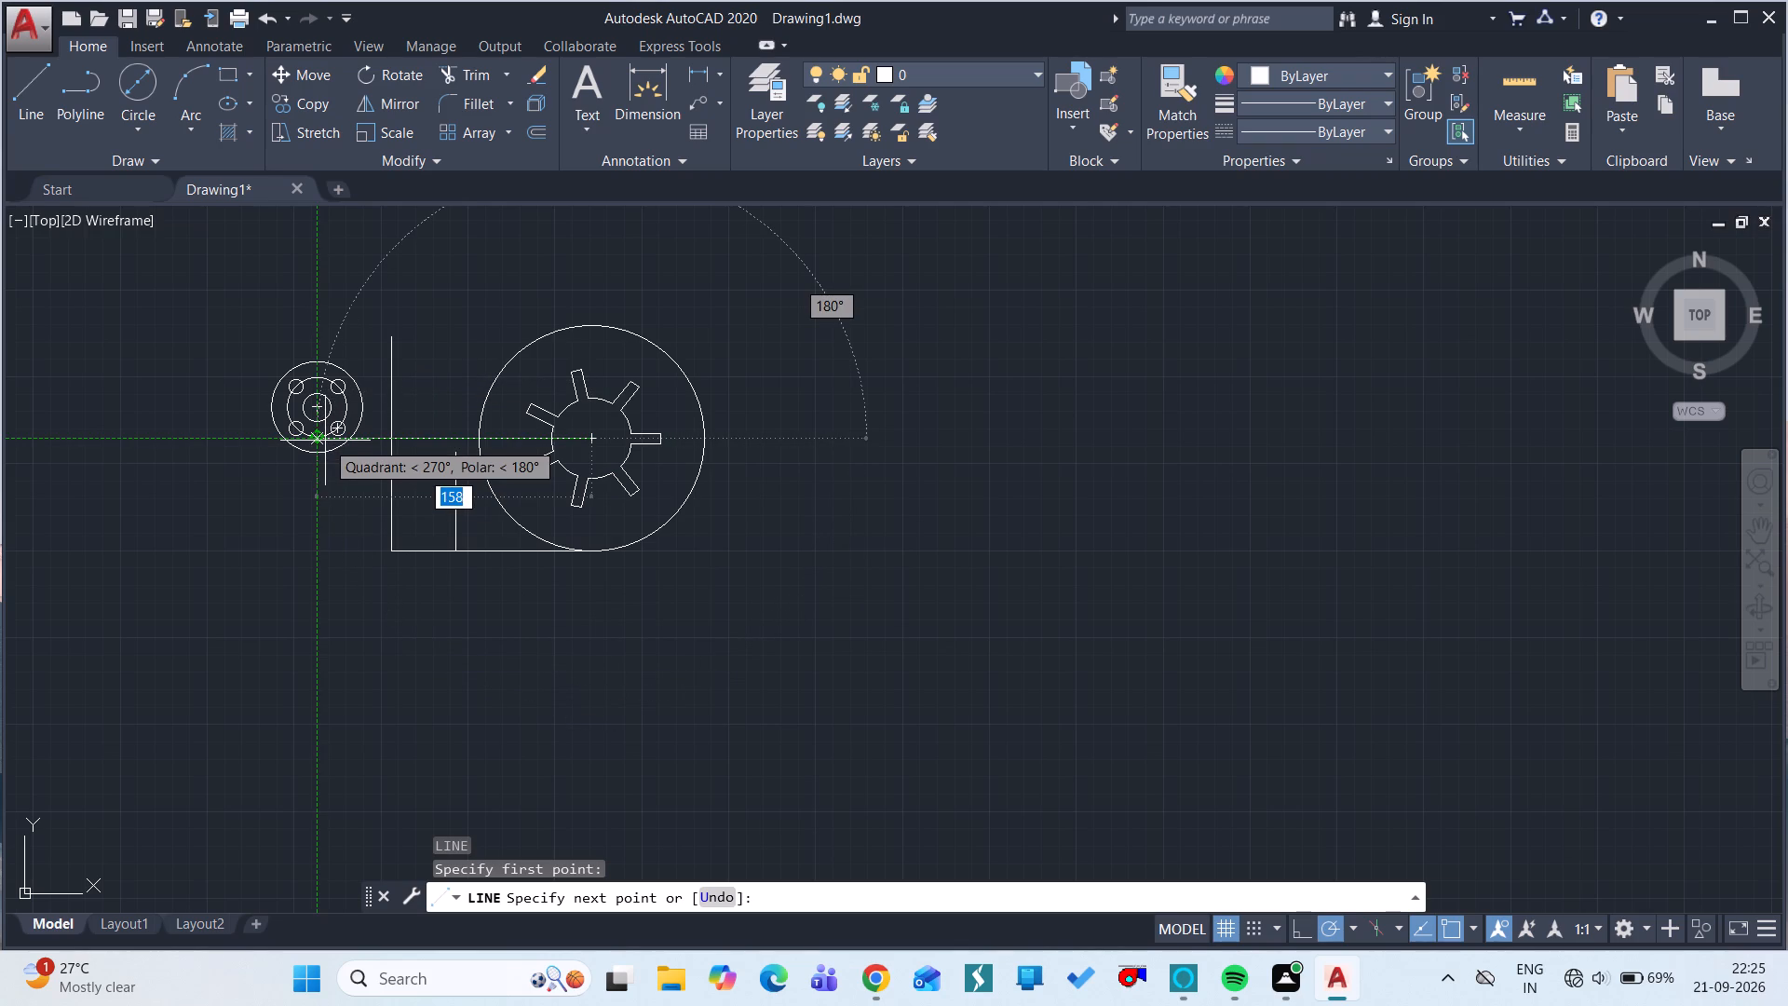
scroll(341, 440, "up", 5, "ctrl")
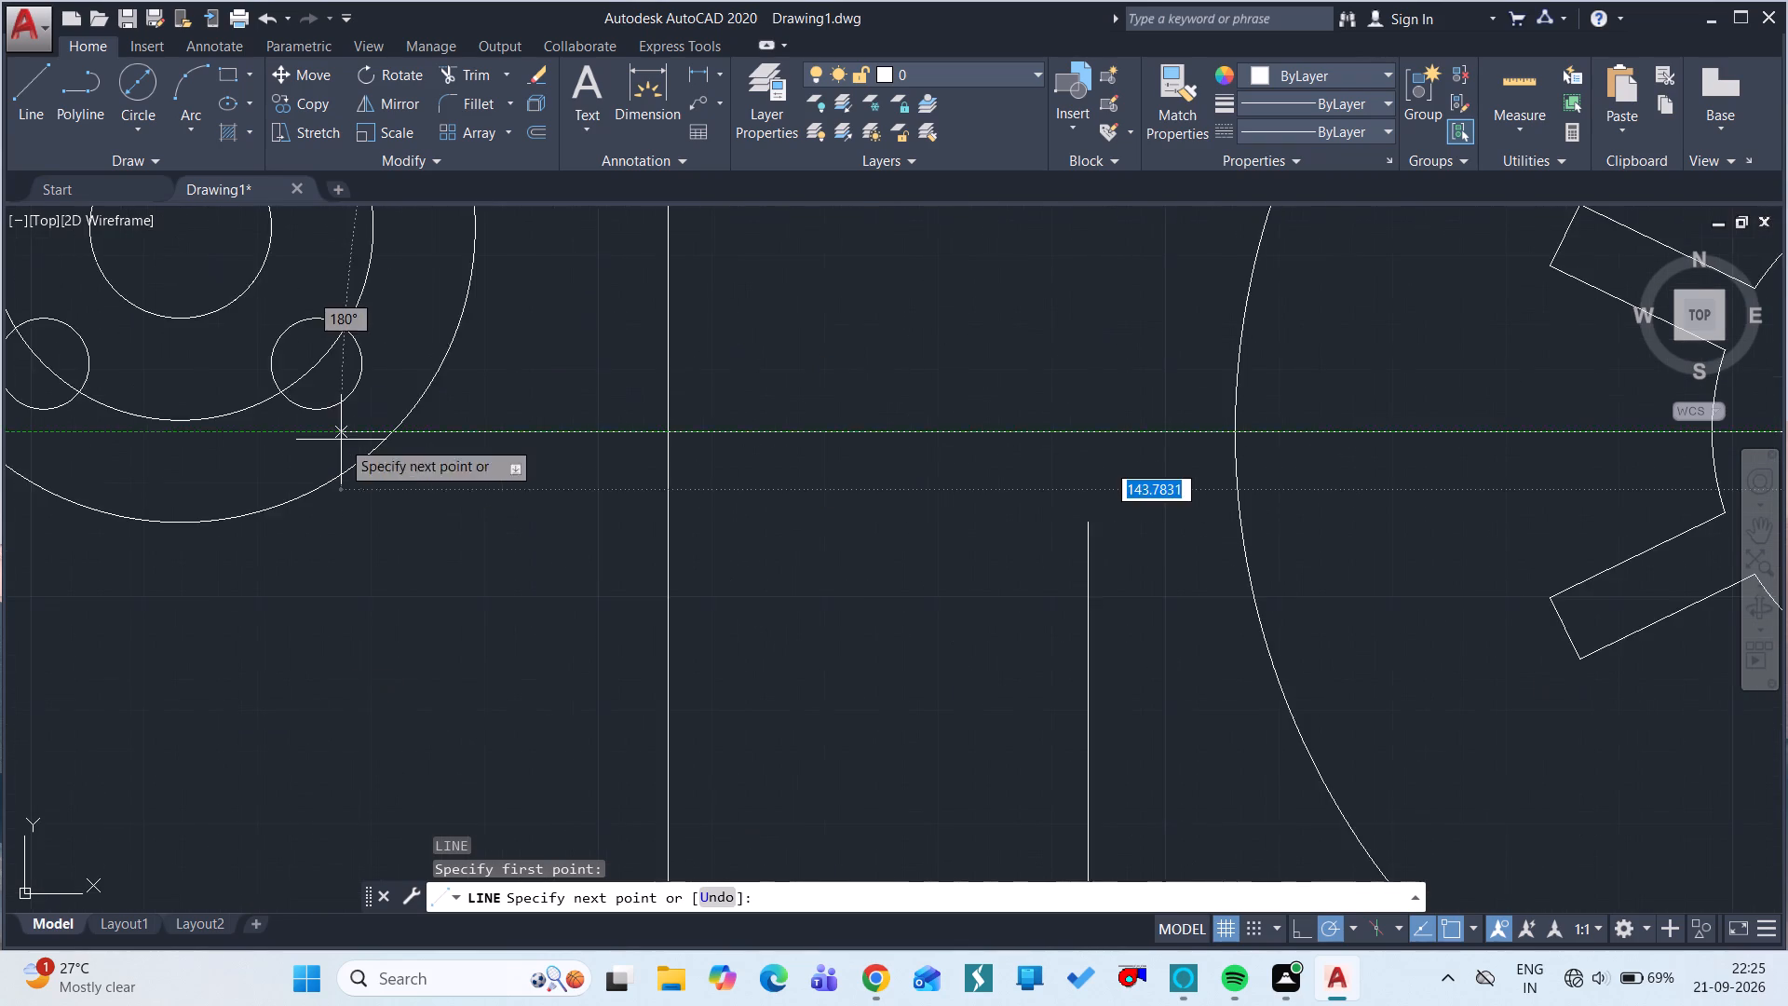
scroll(341, 440, "up", 1, "ctrl")
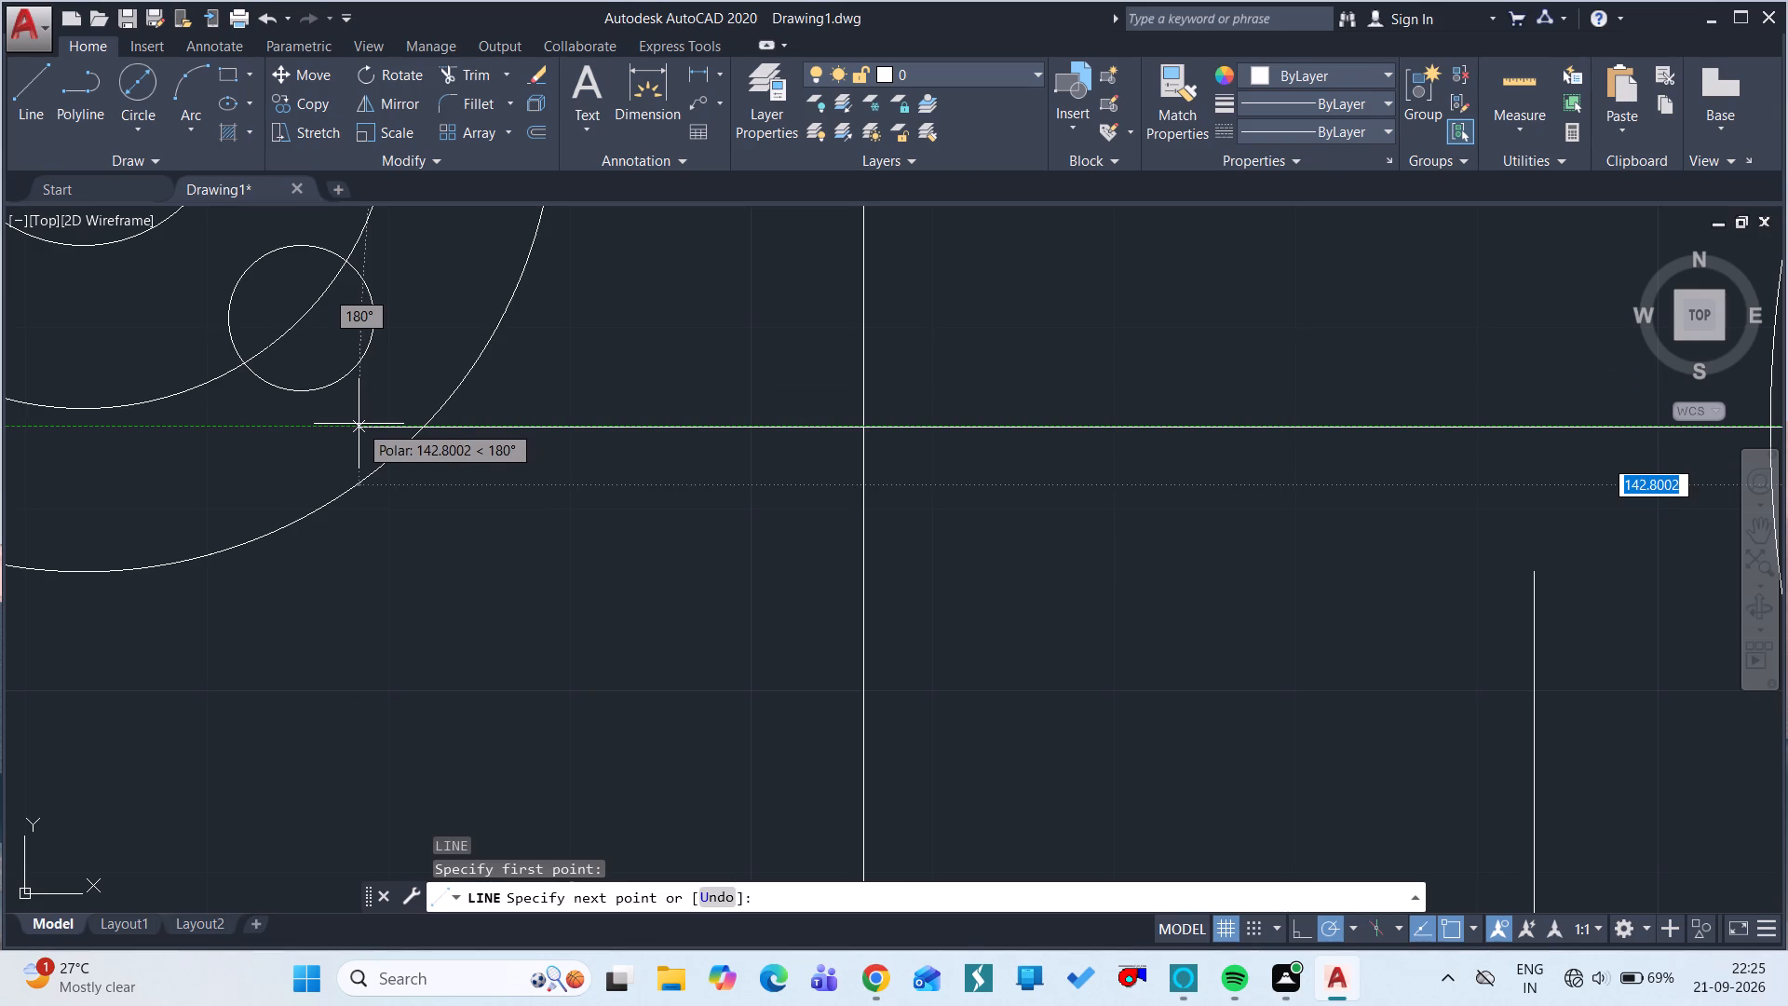
left_click(359, 424)
key("Escape")
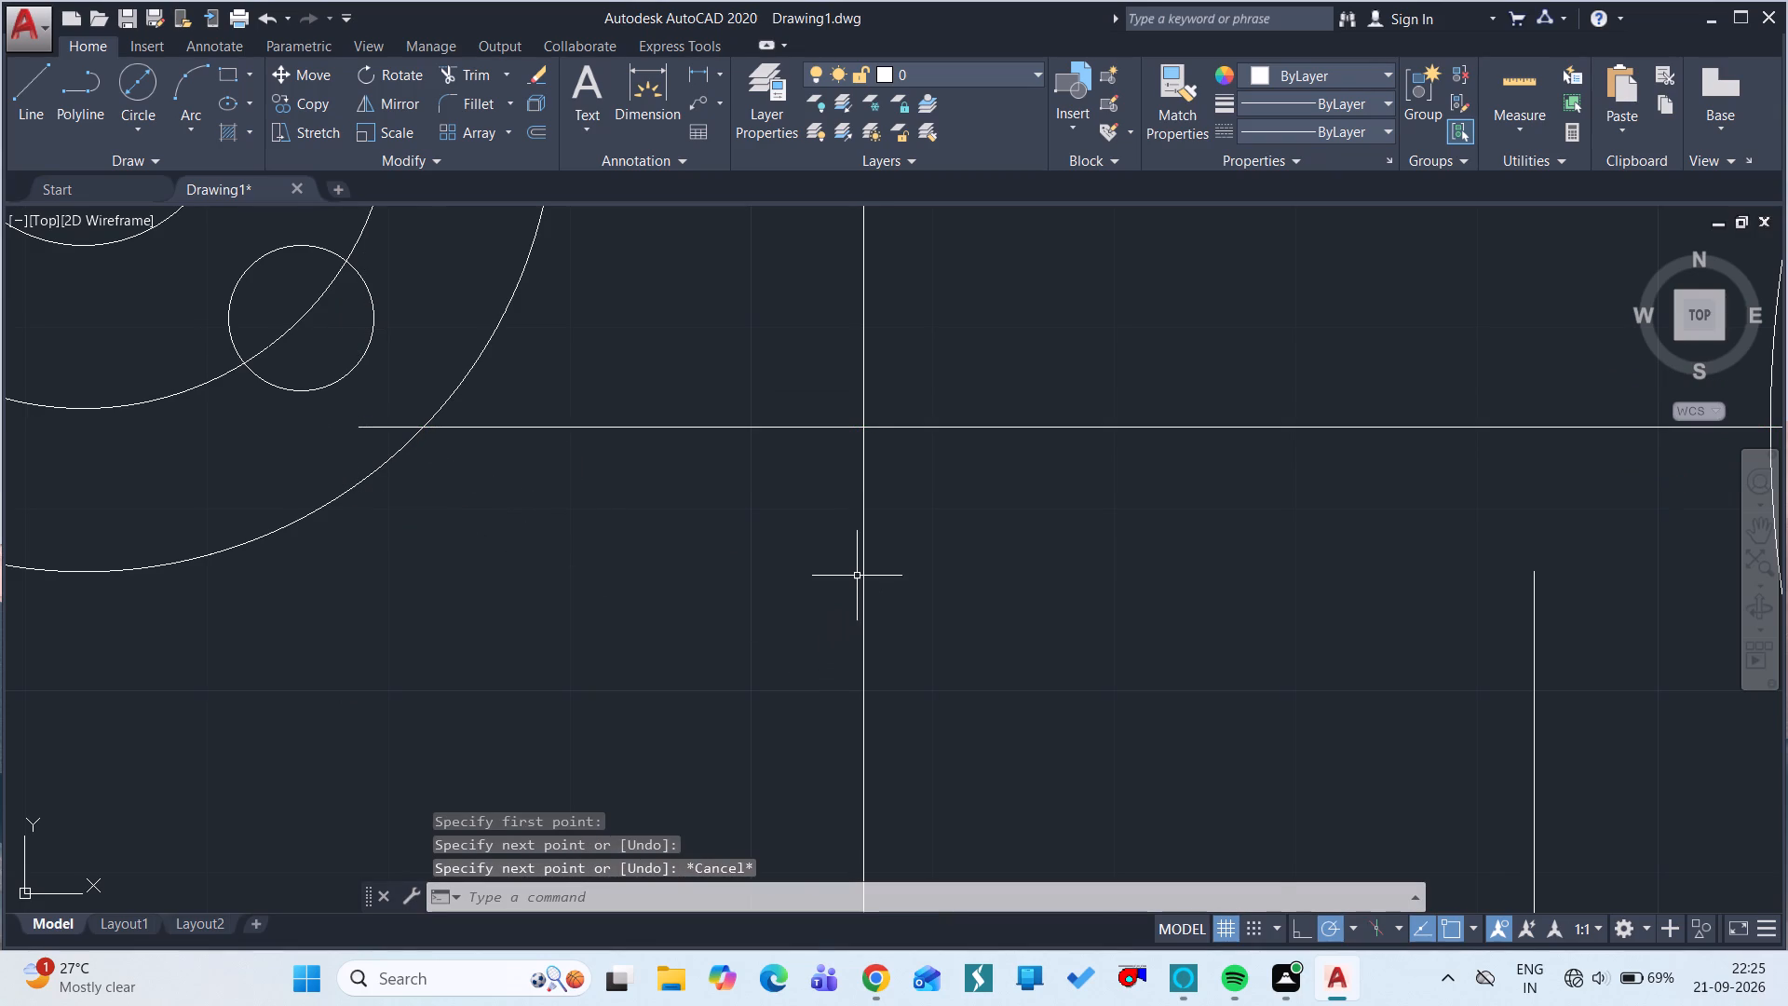
Trim the part of the horizontal line that lies inside the flange's outer circle.
scroll(857, 576, "down", 2, "ctrl")
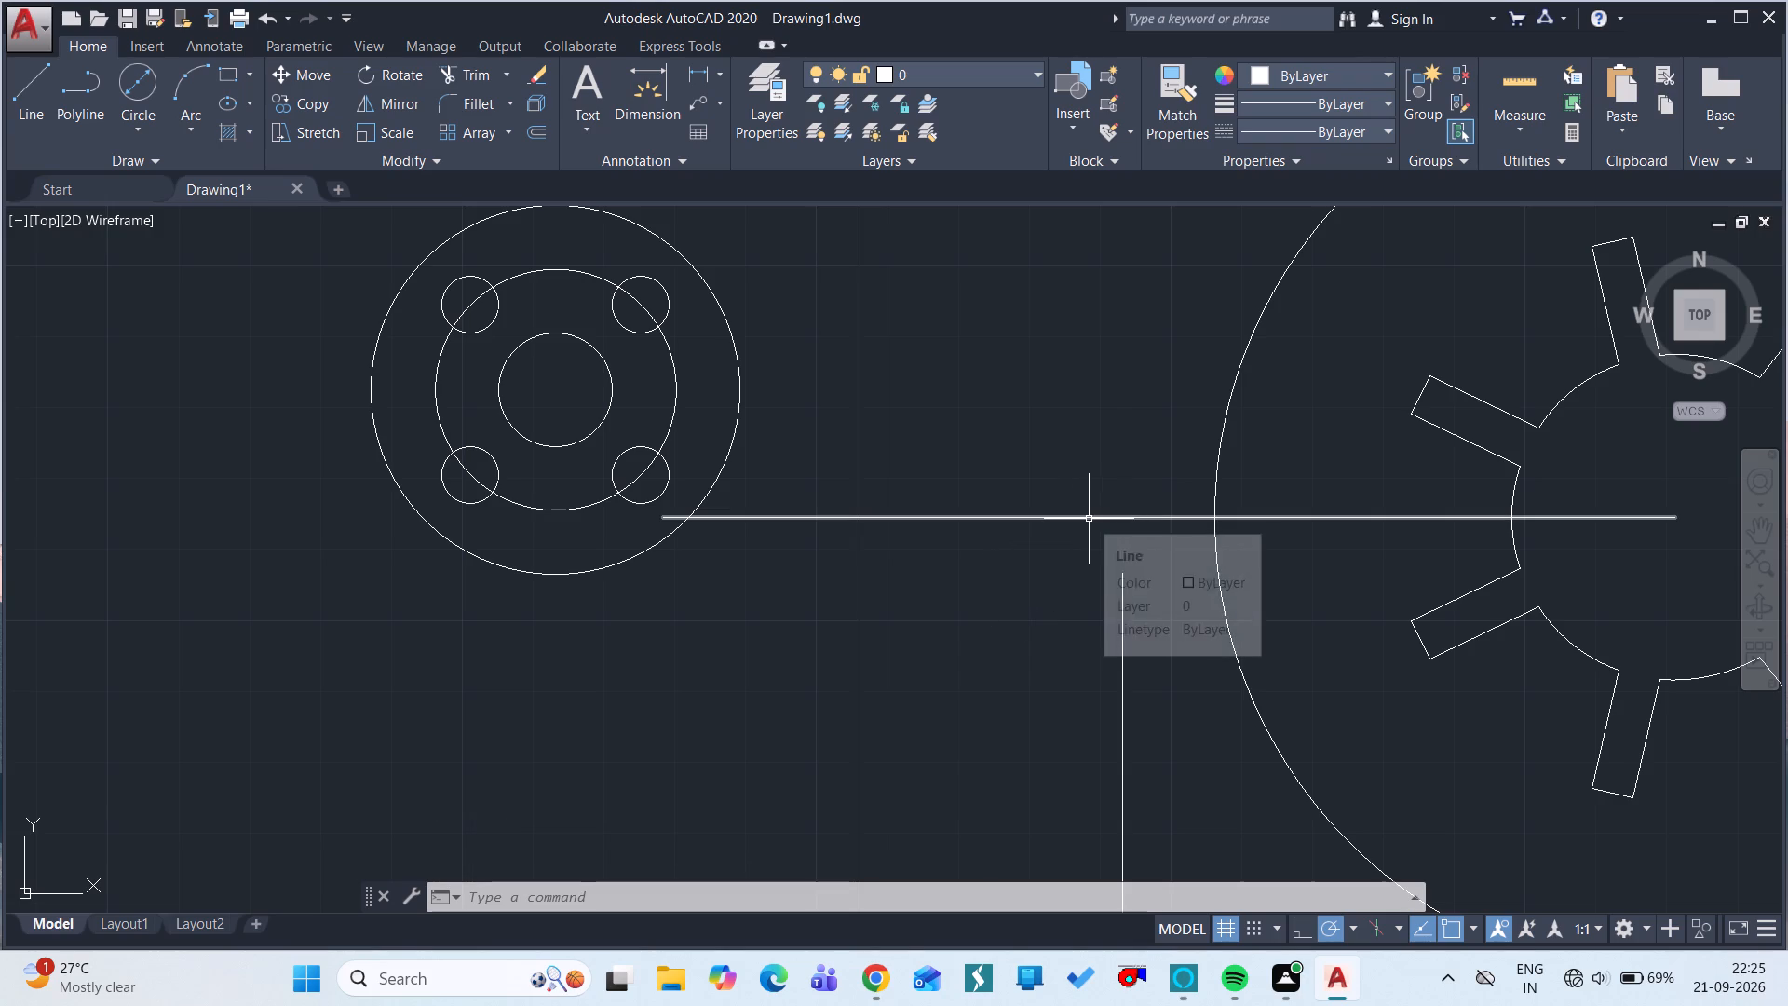
scroll(1102, 386, "down", 3, "ctrl")
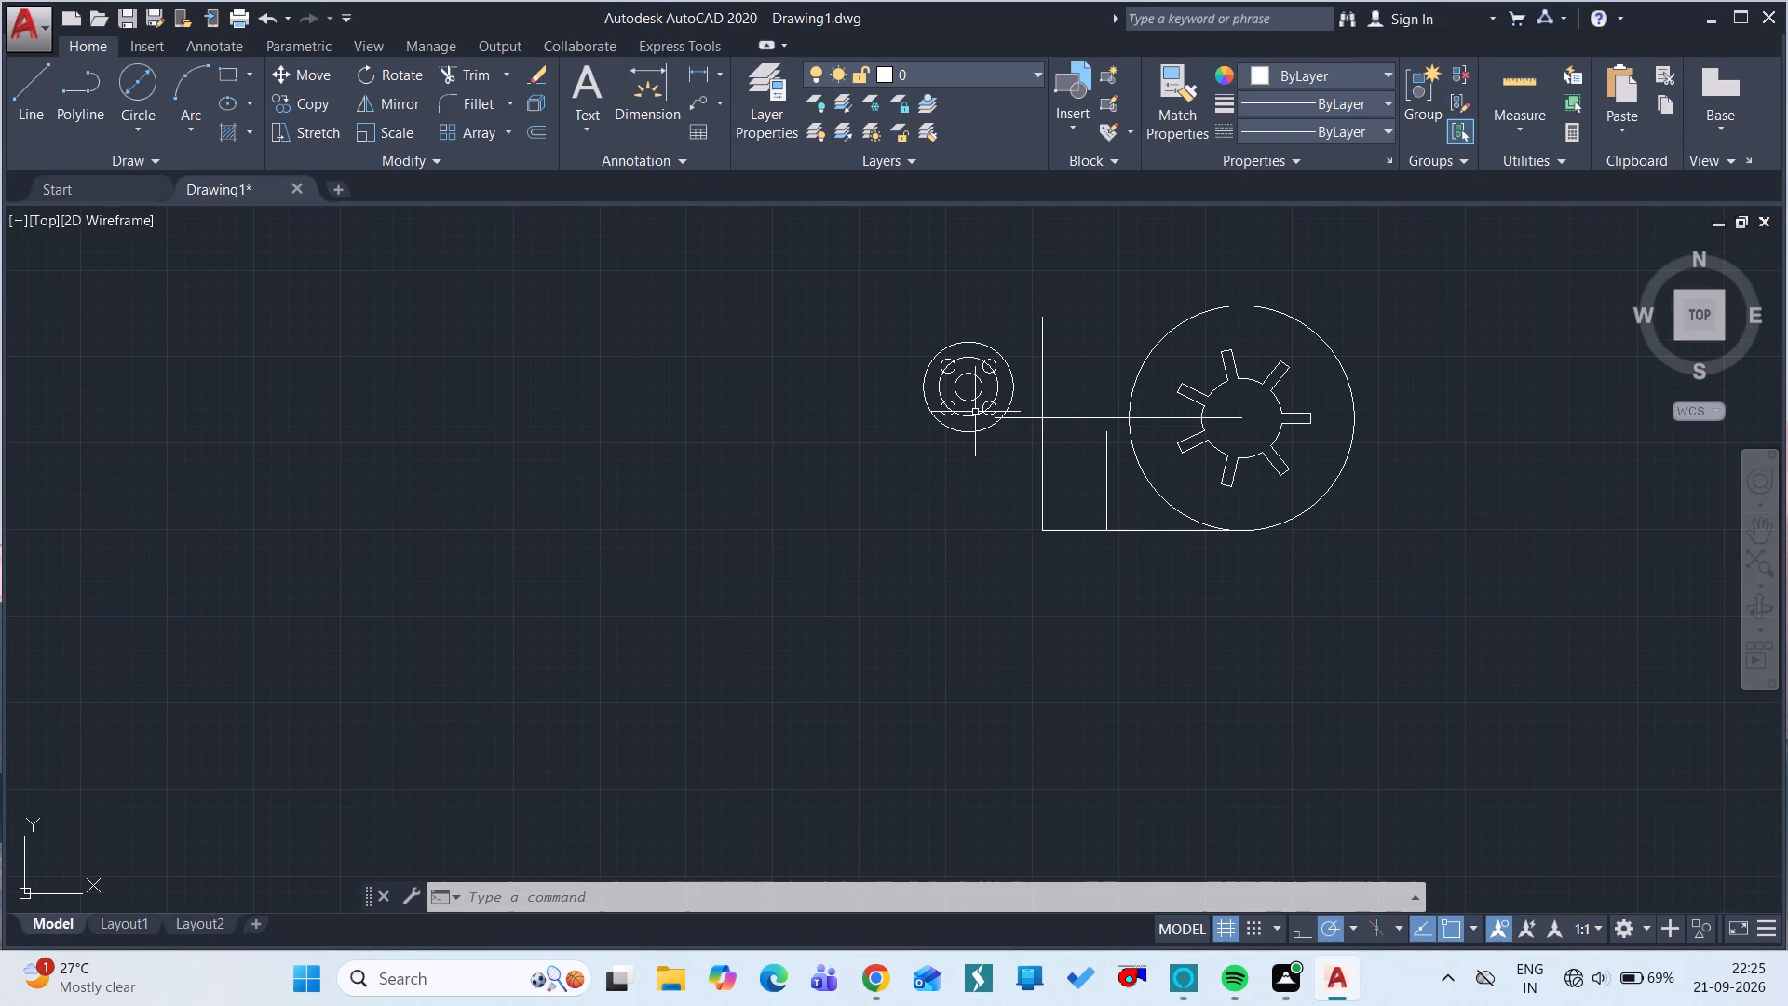
scroll(975, 412, "up", 5, "ctrl")
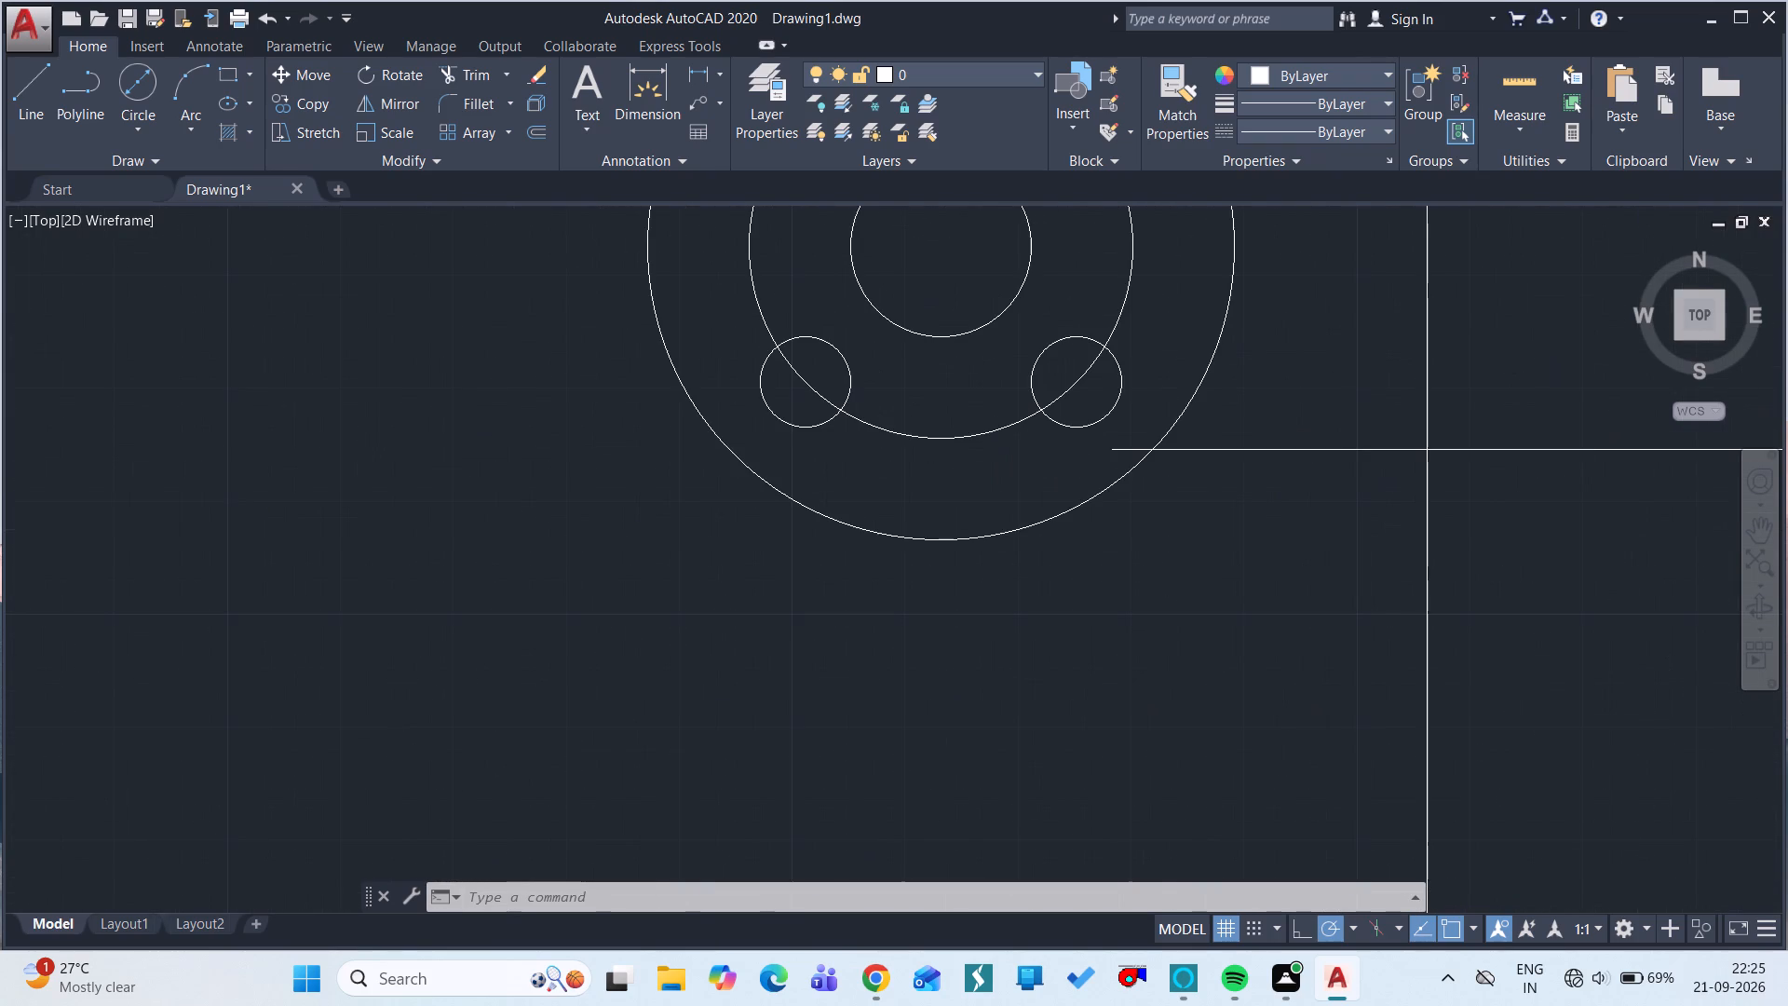
type("tr")
key("space")
key("space")
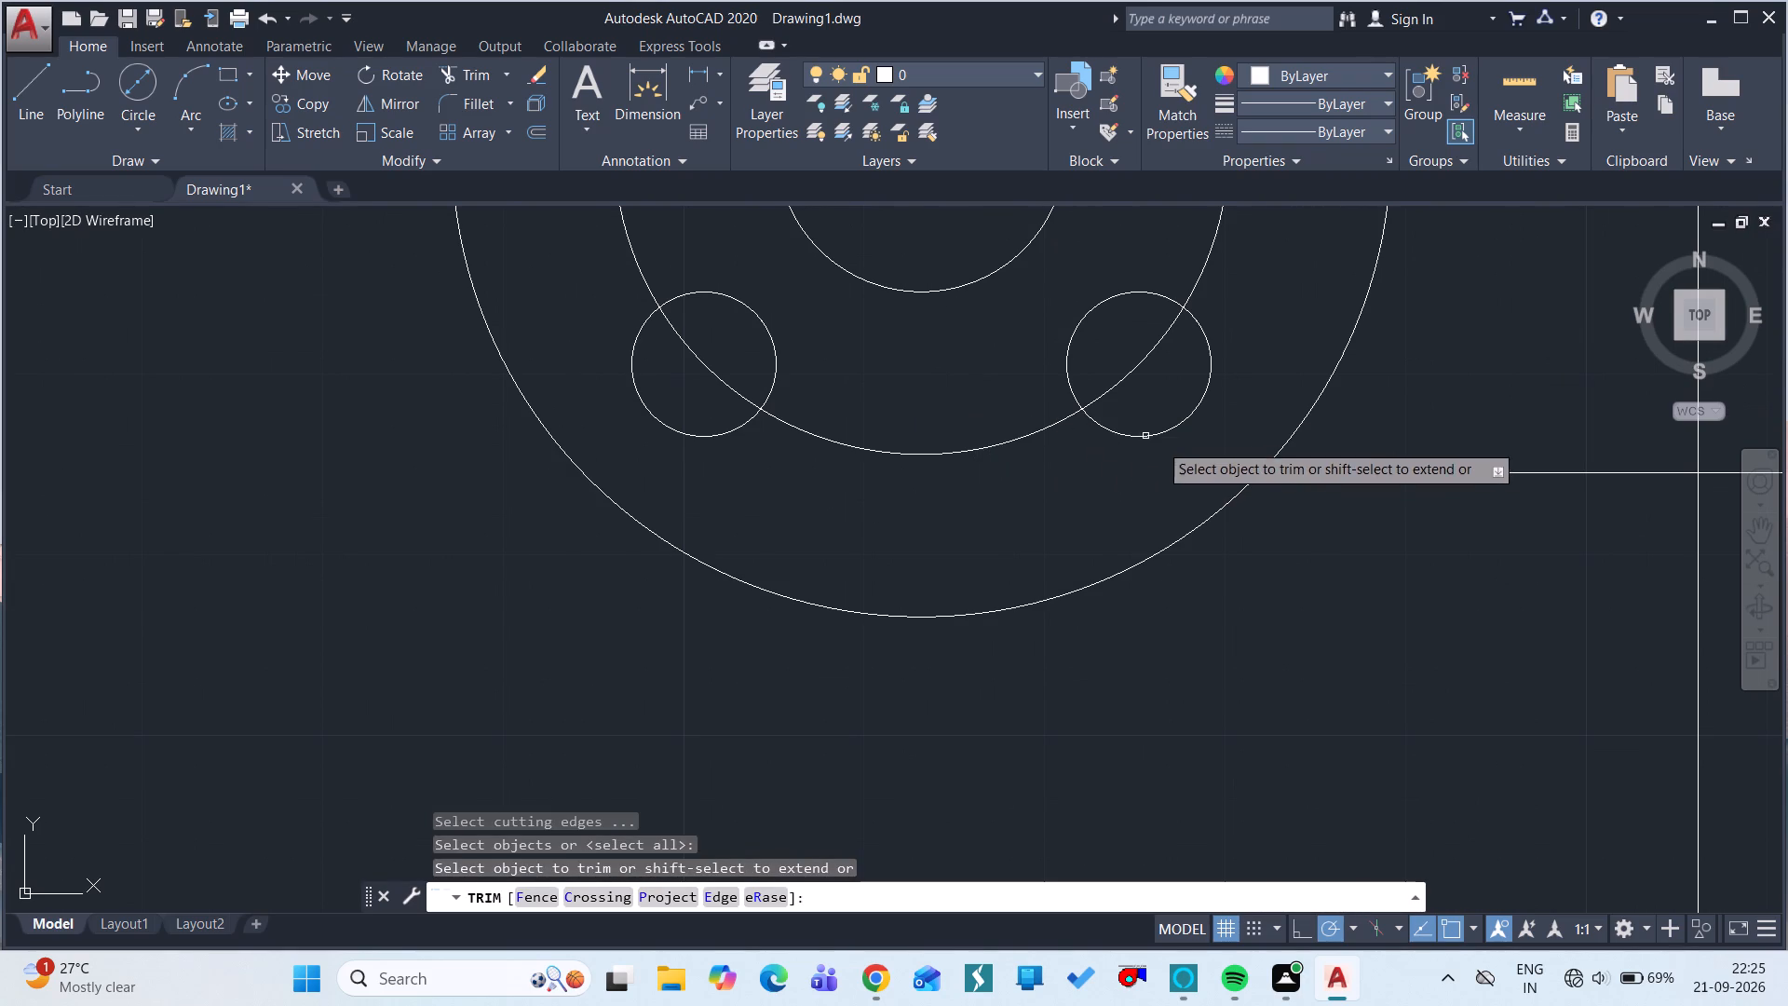
left_click(1225, 473)
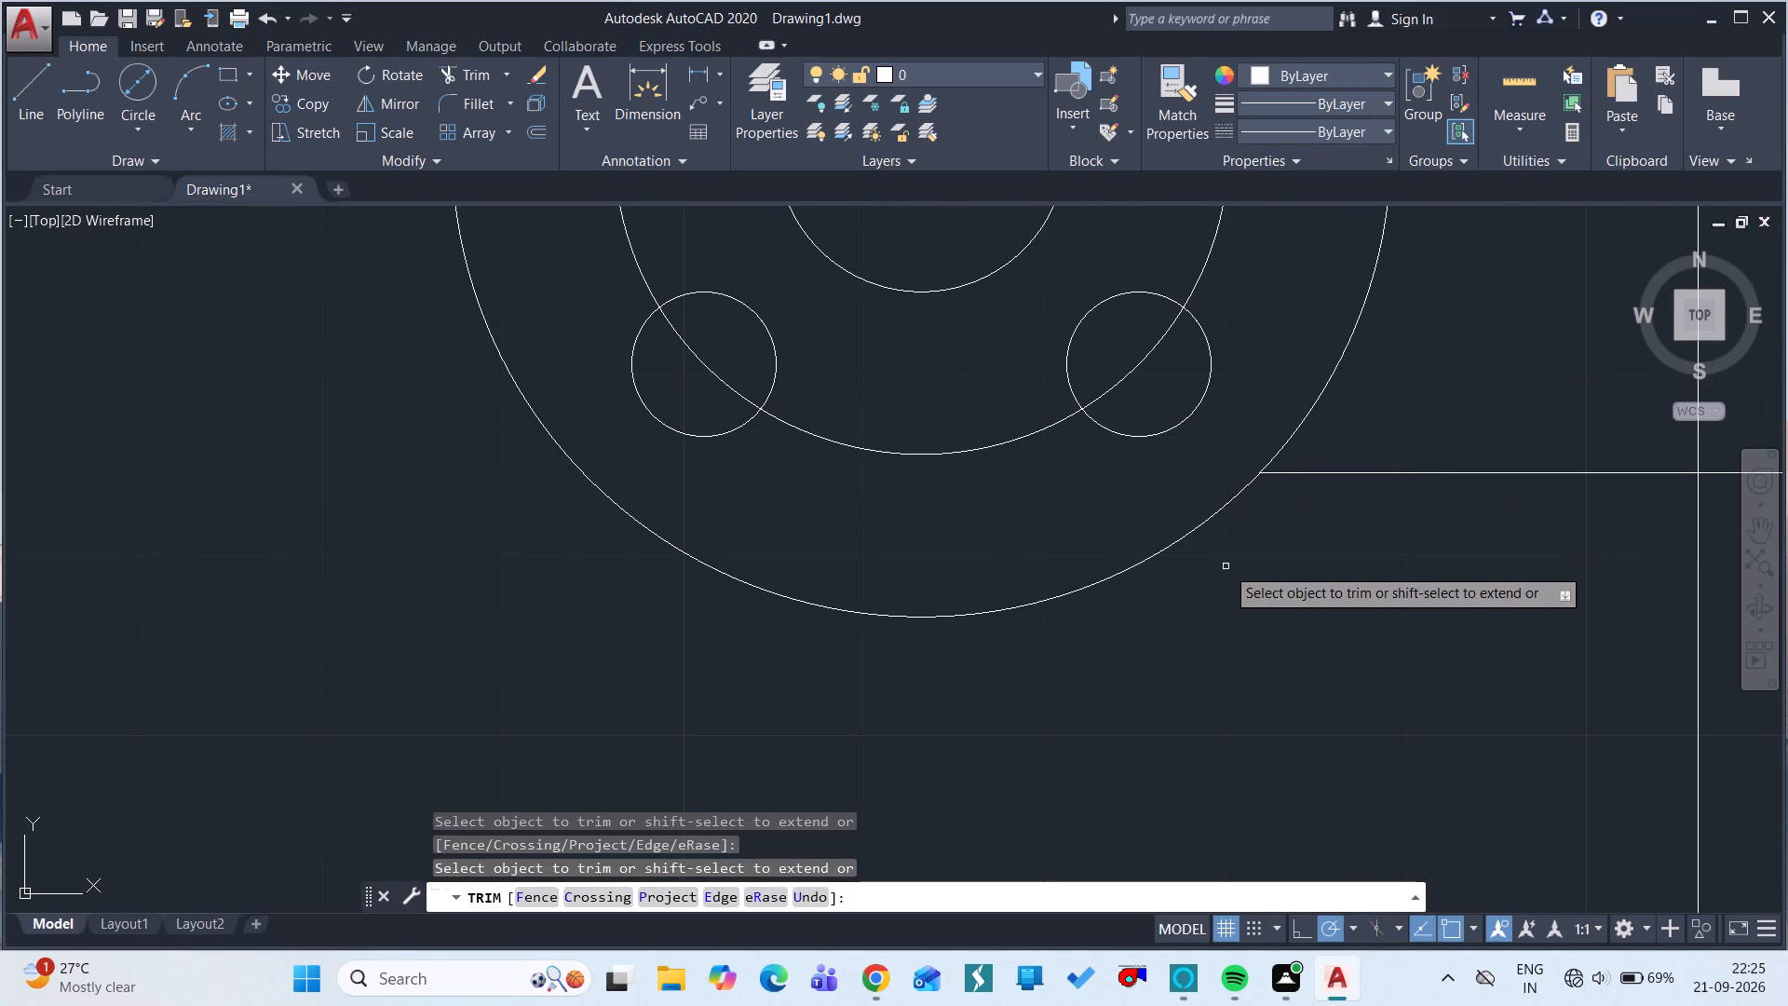
scroll(1226, 566, "down", 3, "ctrl")
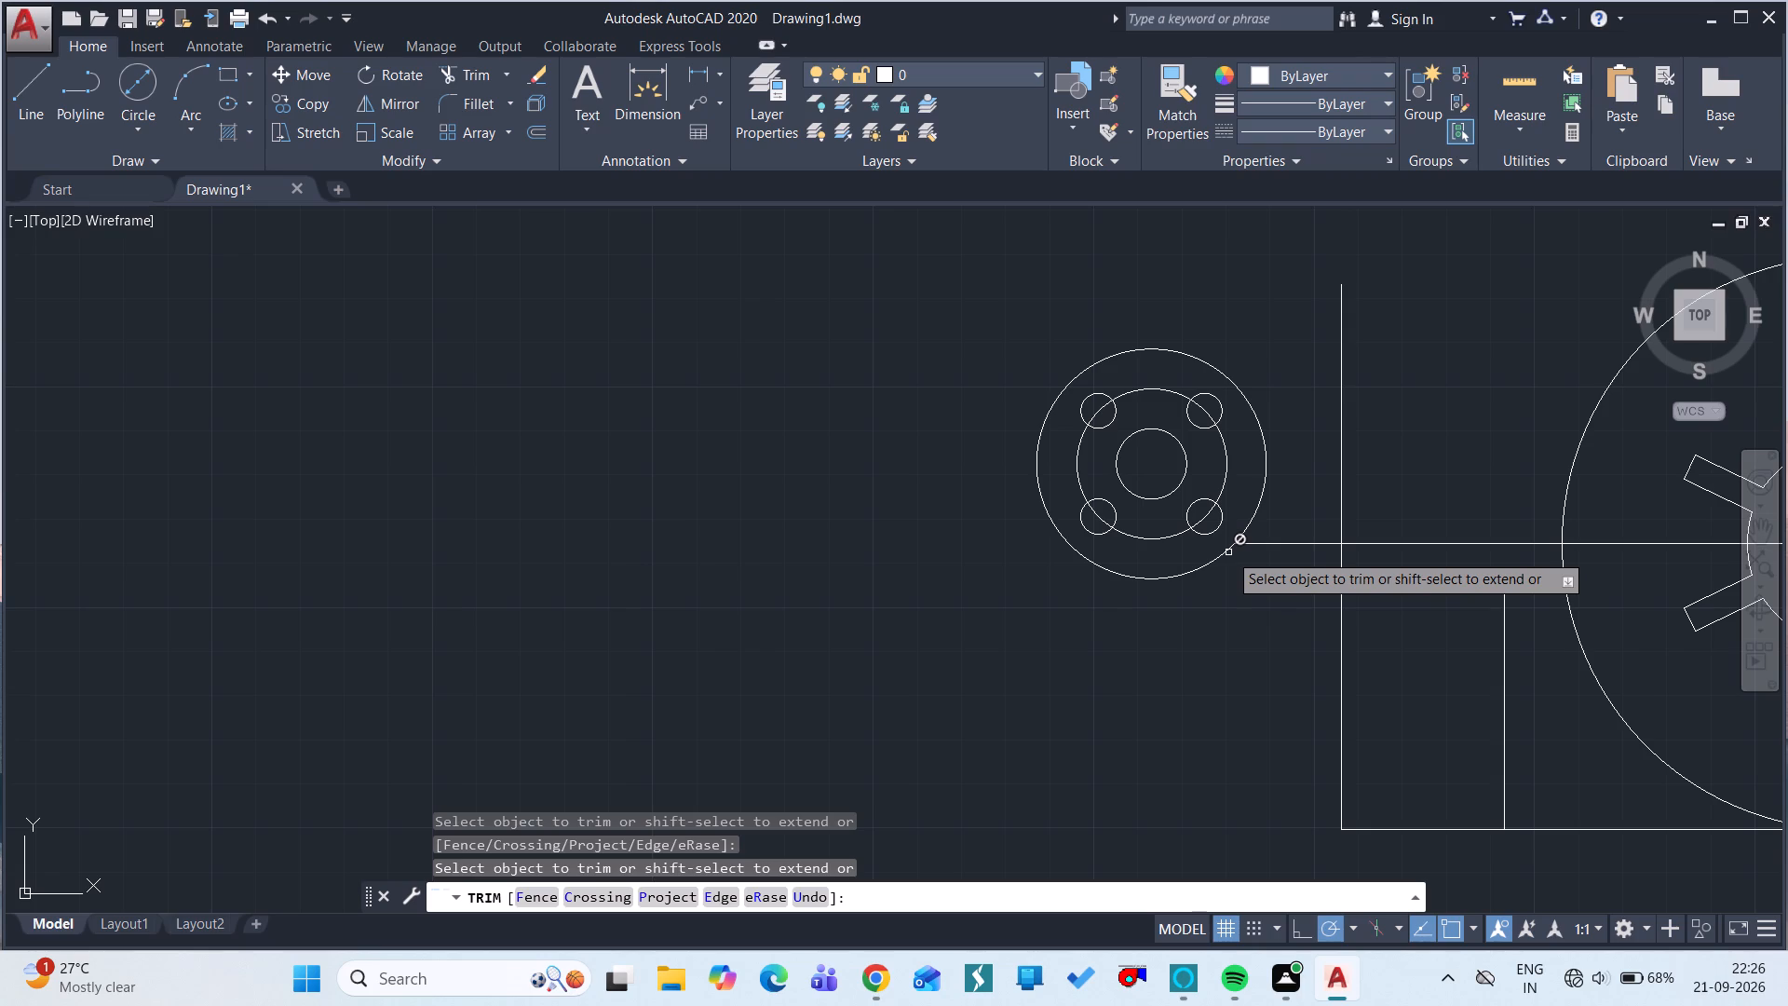
key("l")
key("Escape")
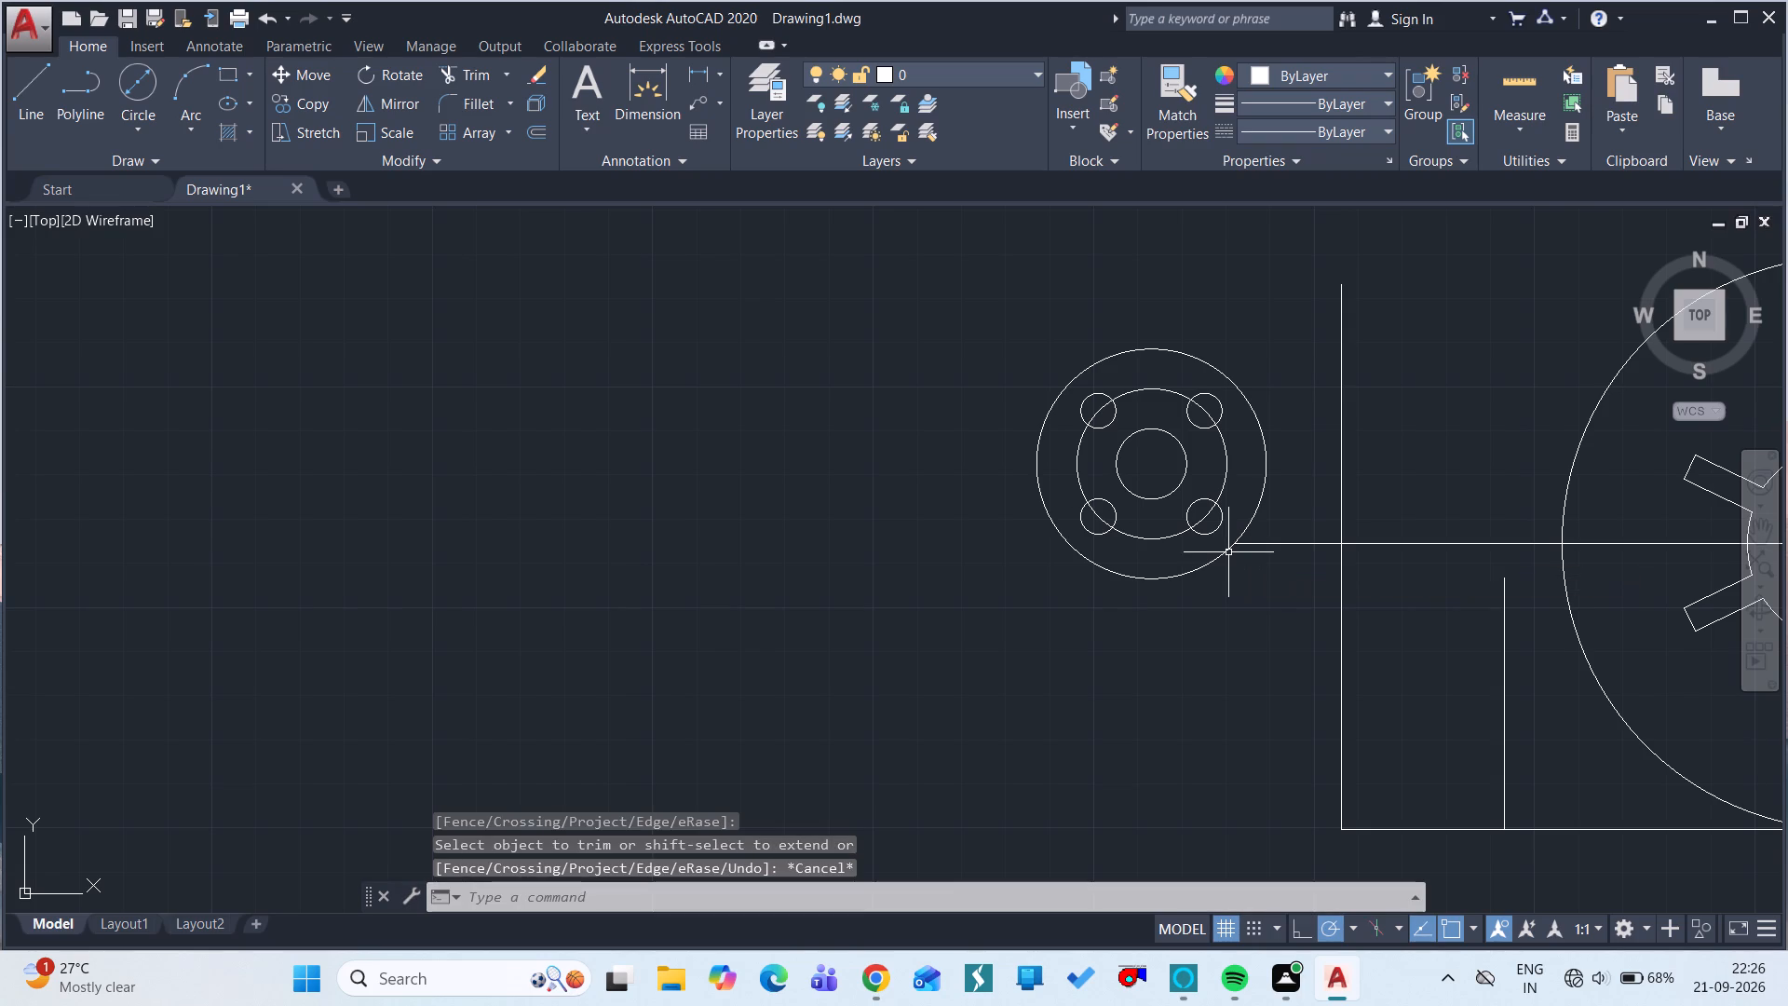
Draw a sloping line about 75 units long from the long vertical's intersection with the horizontal line to the shorter vertical's foot.
type("l")
key("space")
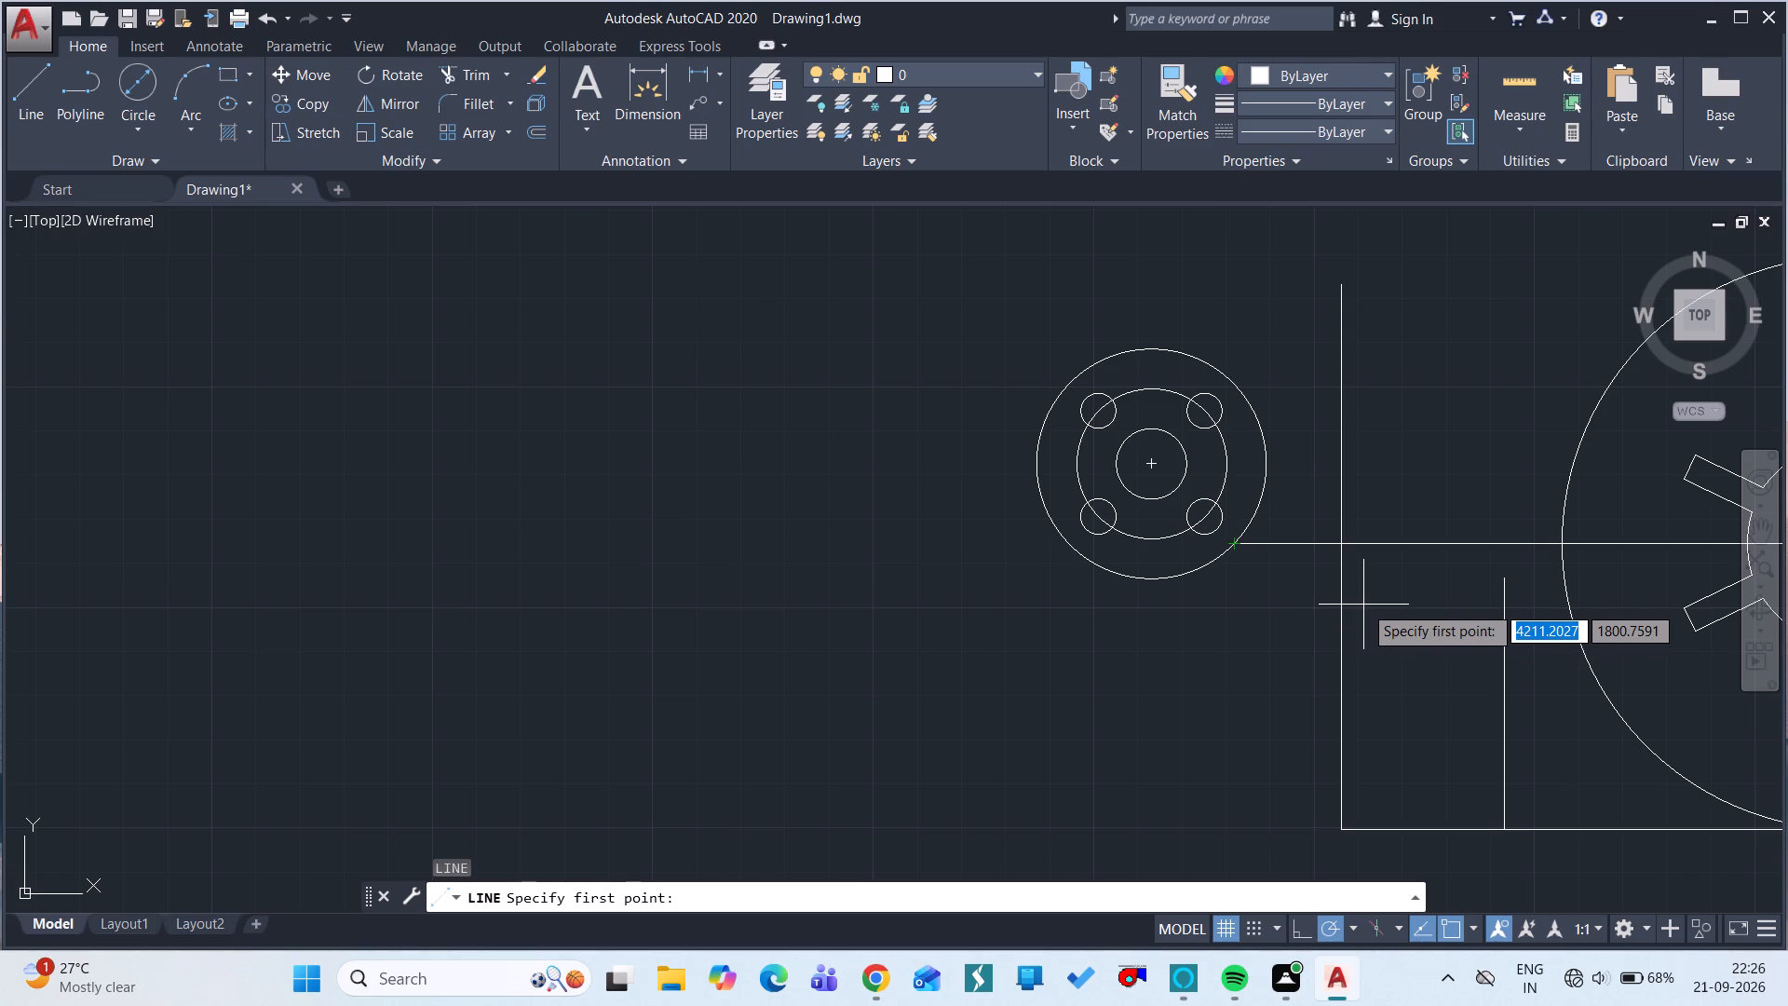
left_click(1342, 545)
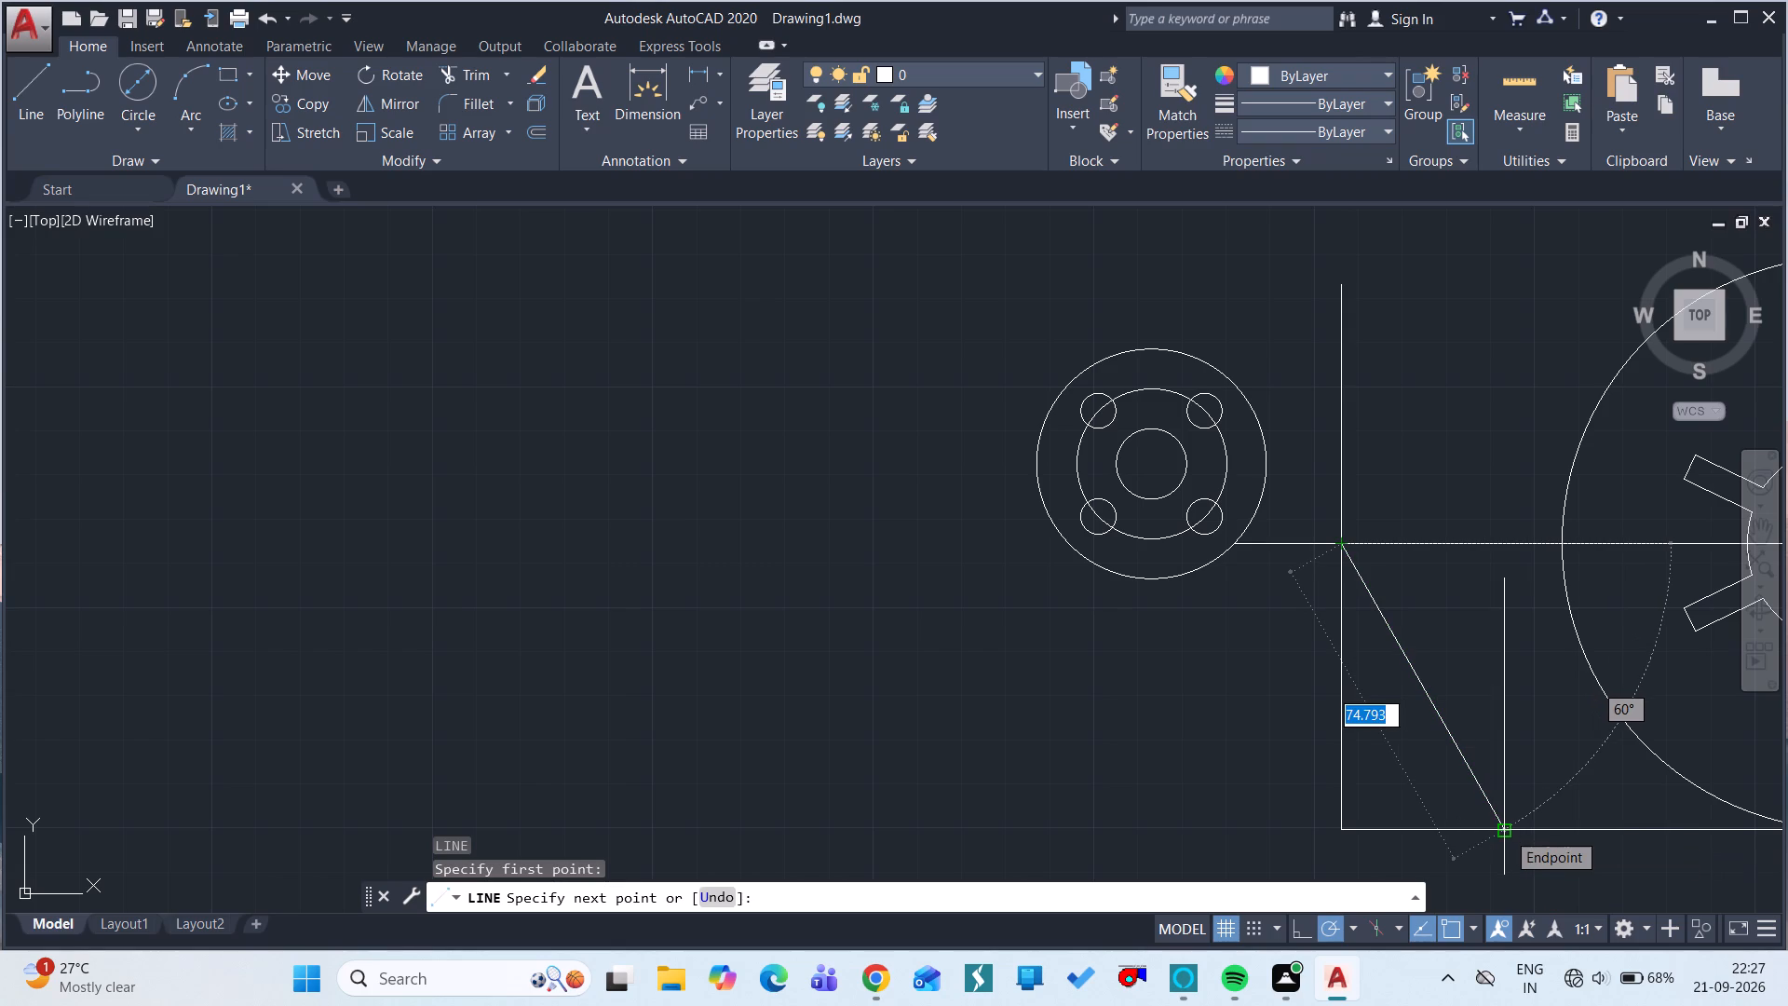
left_click(1506, 831)
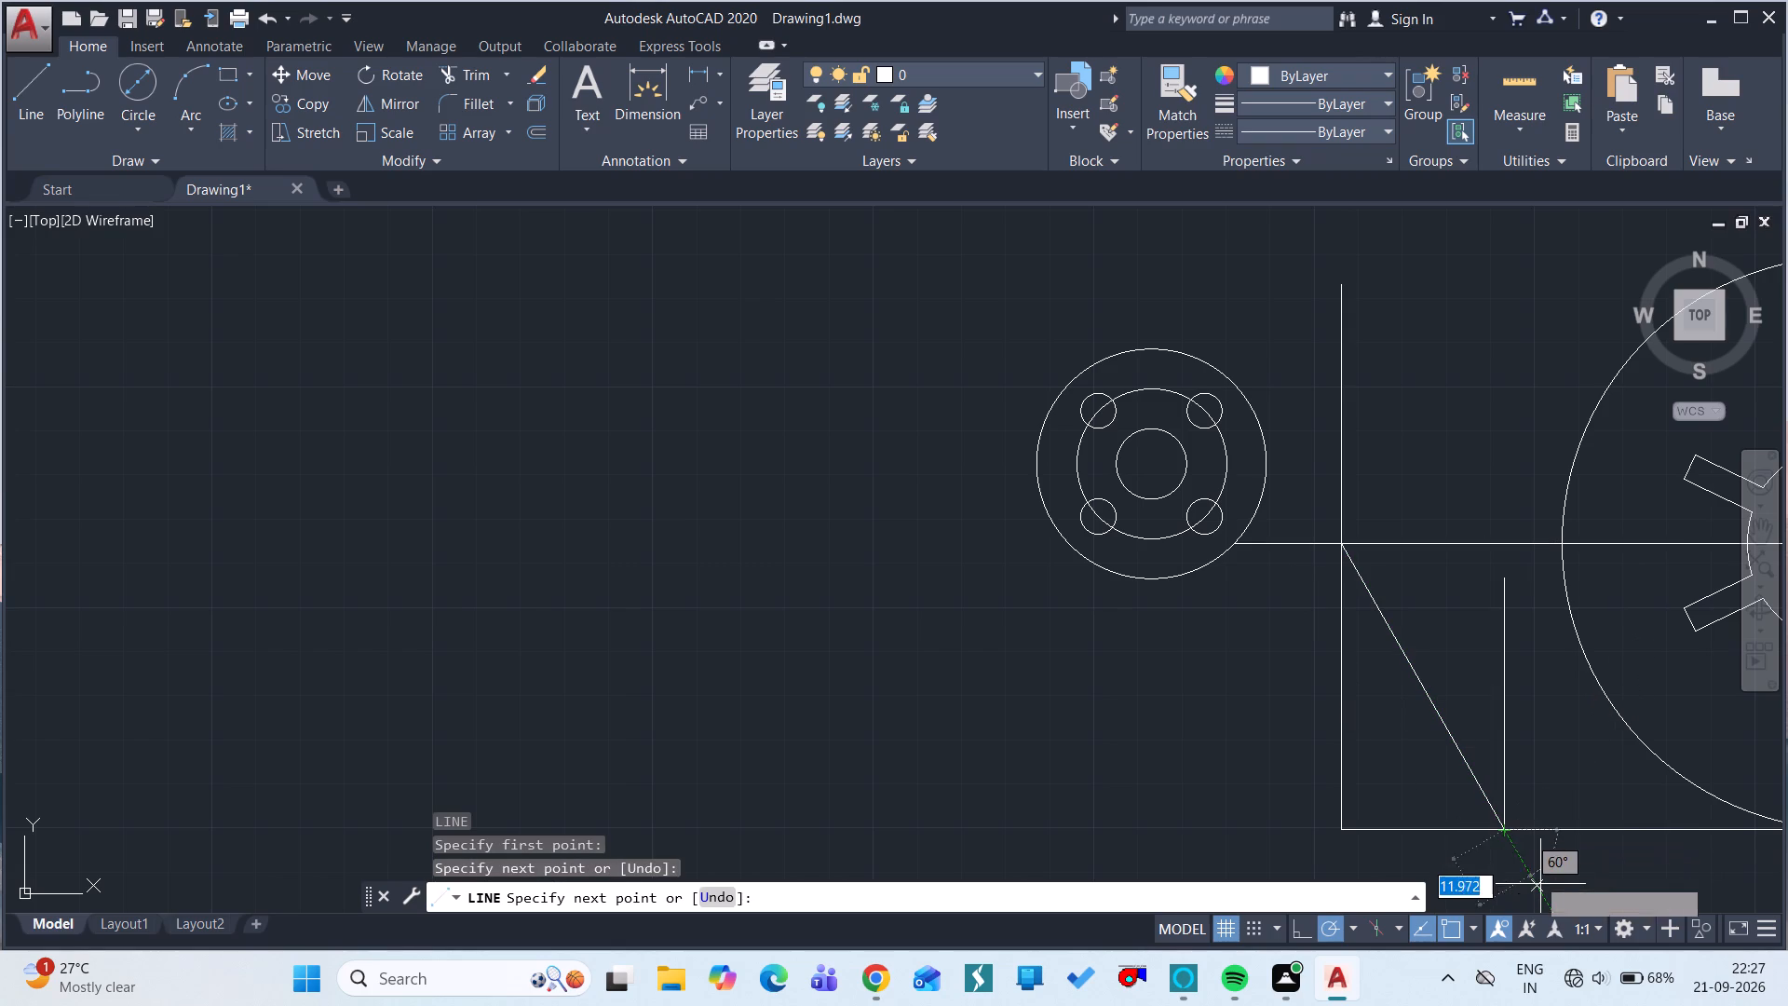
key("Escape")
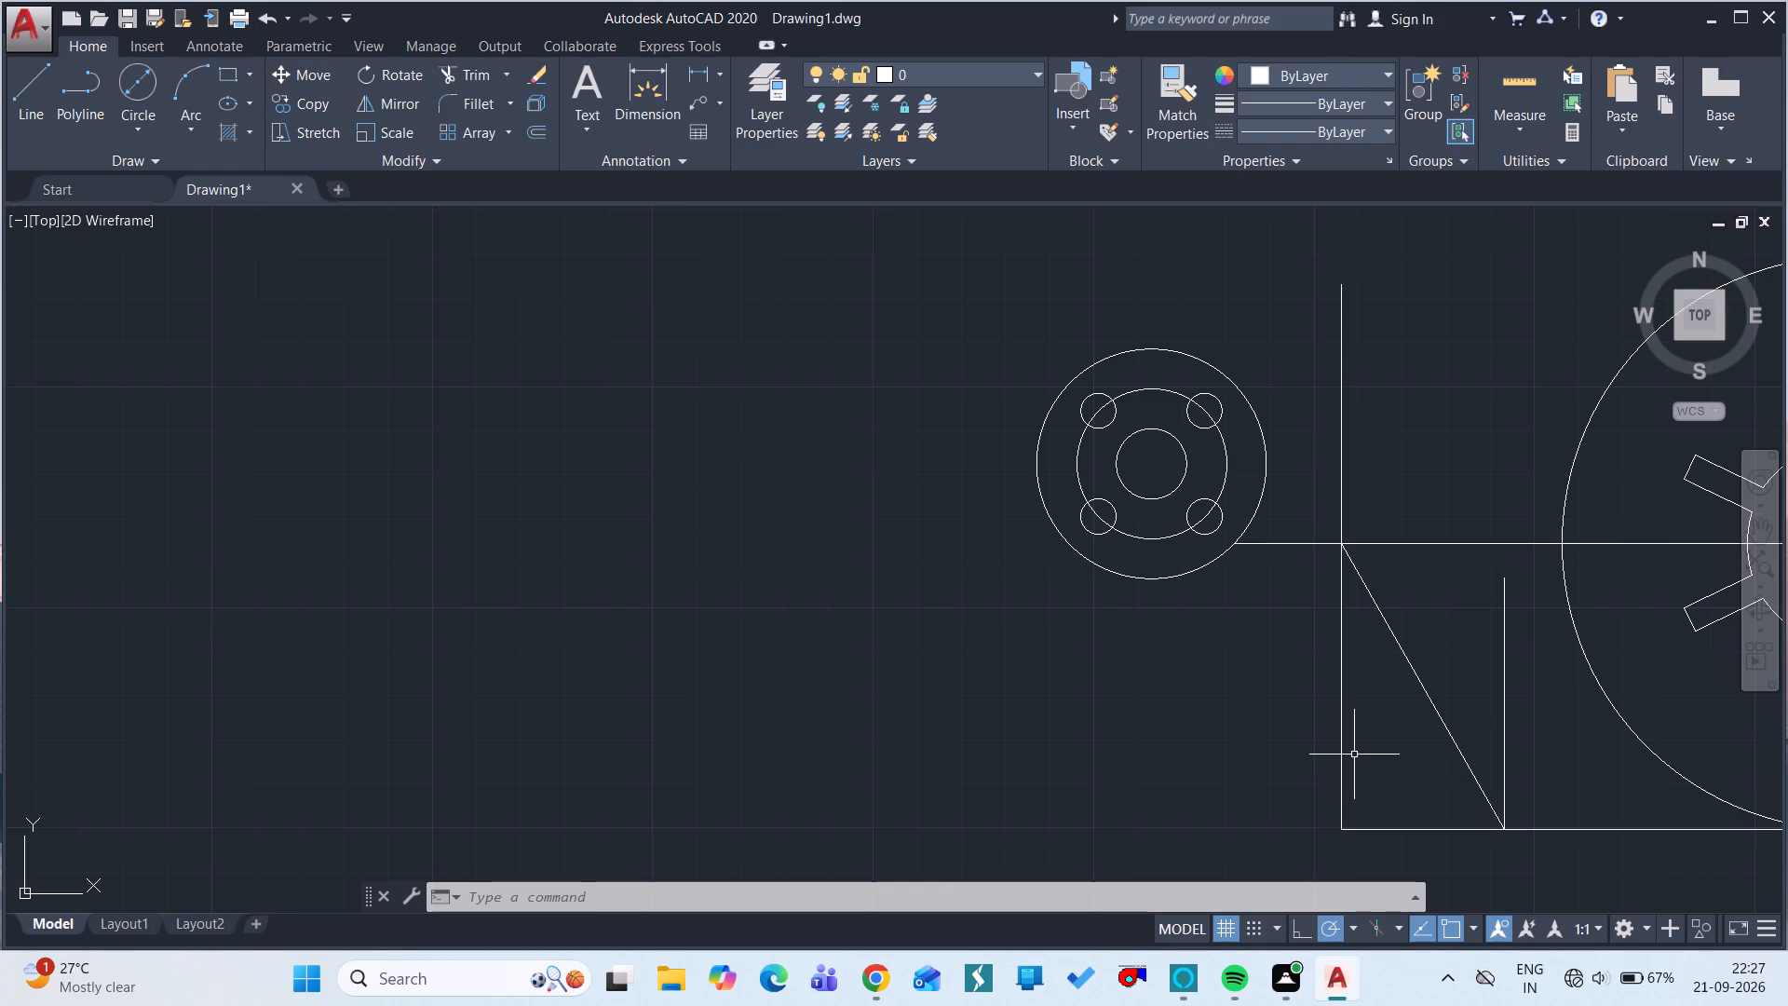
Delete both vertical construction lines and the short base segment between them.
left_click(1403, 827)
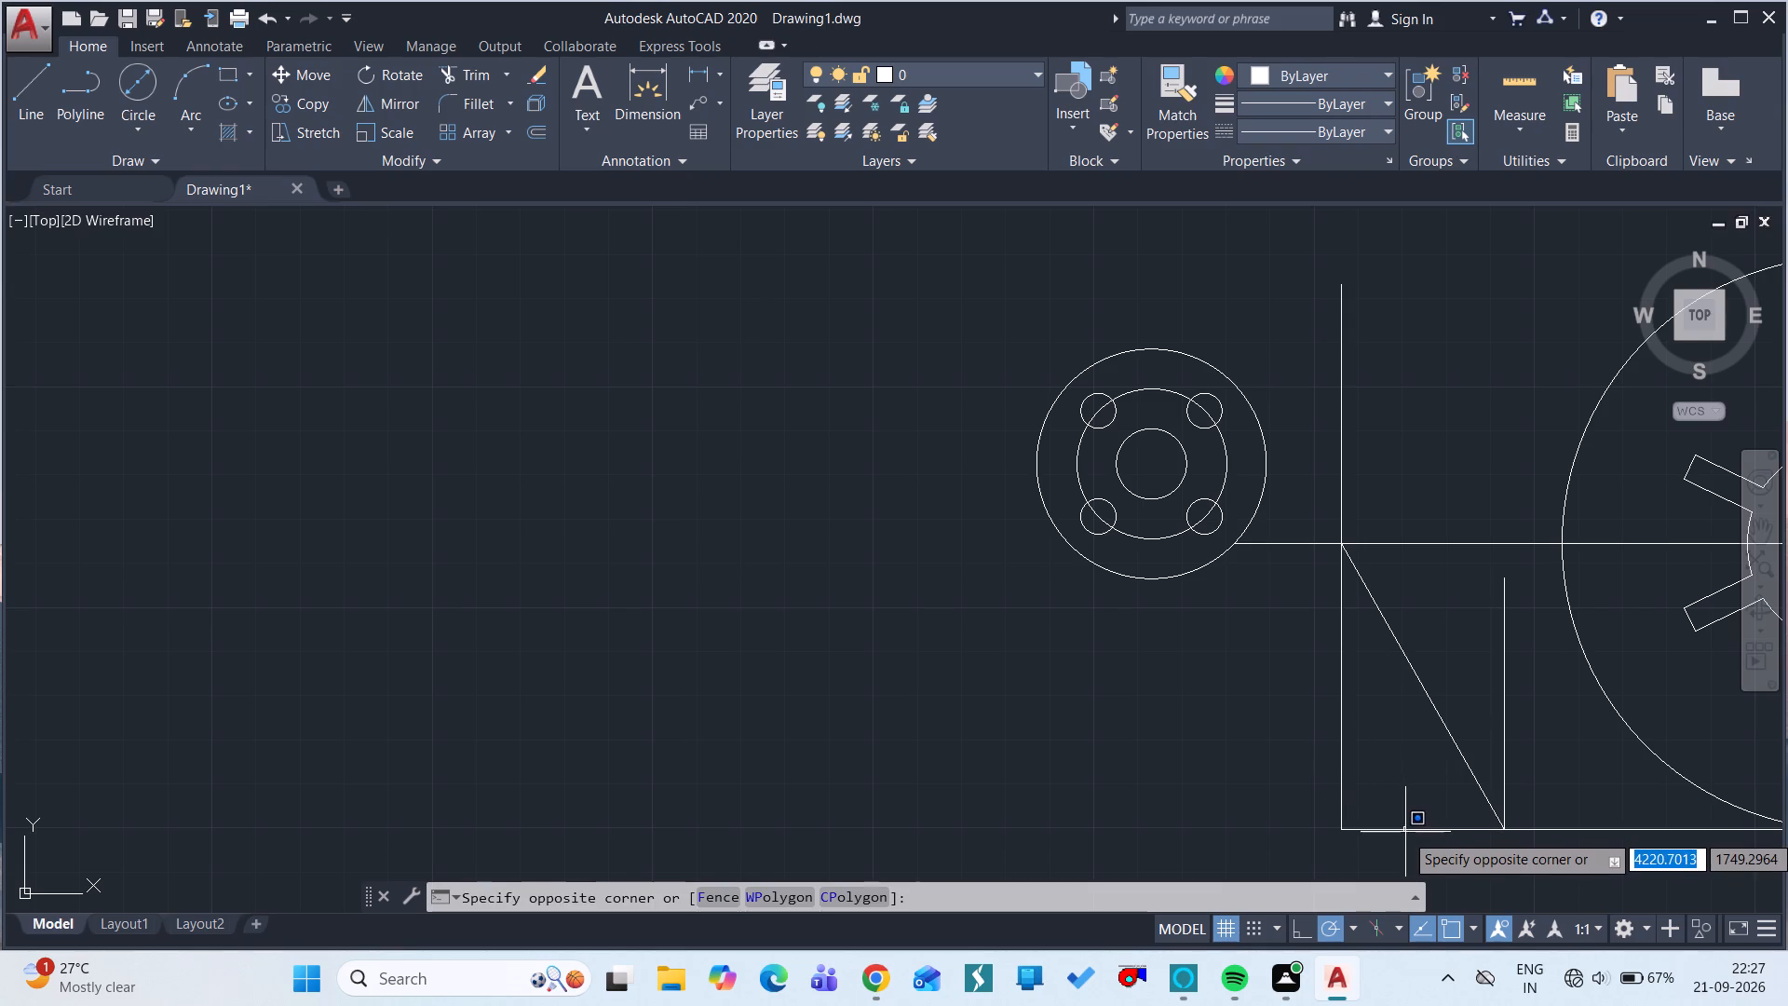
key("Escape")
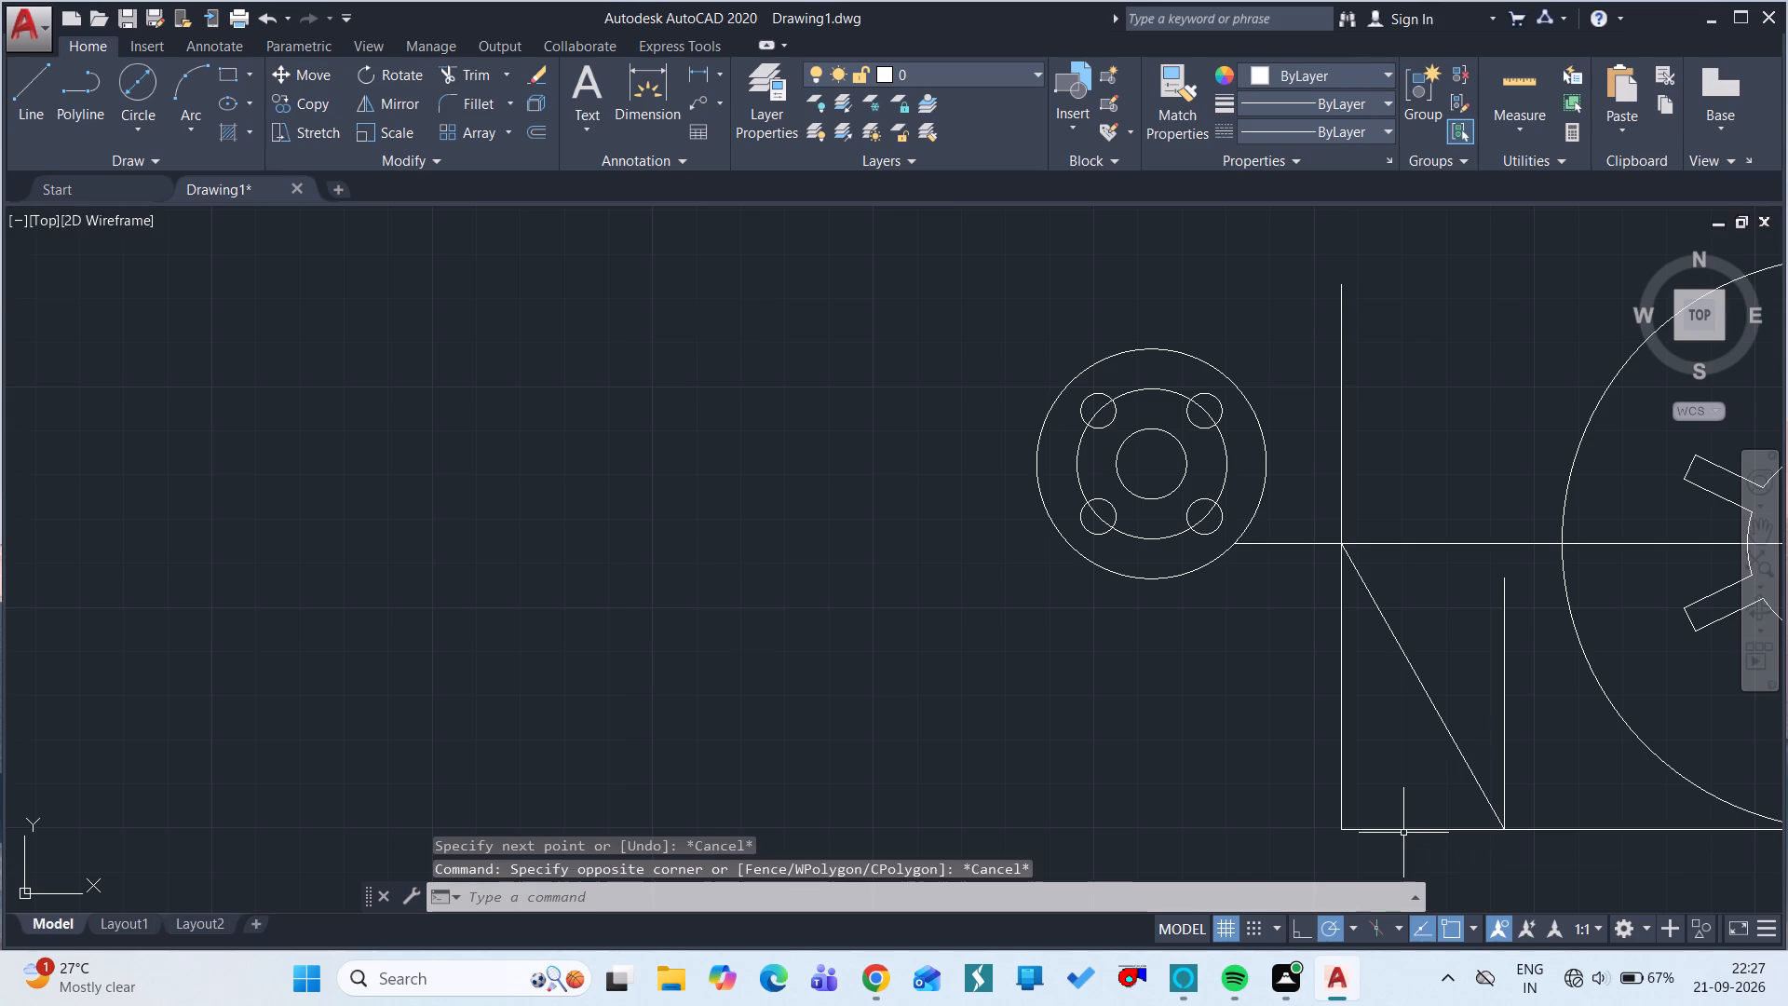
left_click(1403, 833)
left_click(1338, 763)
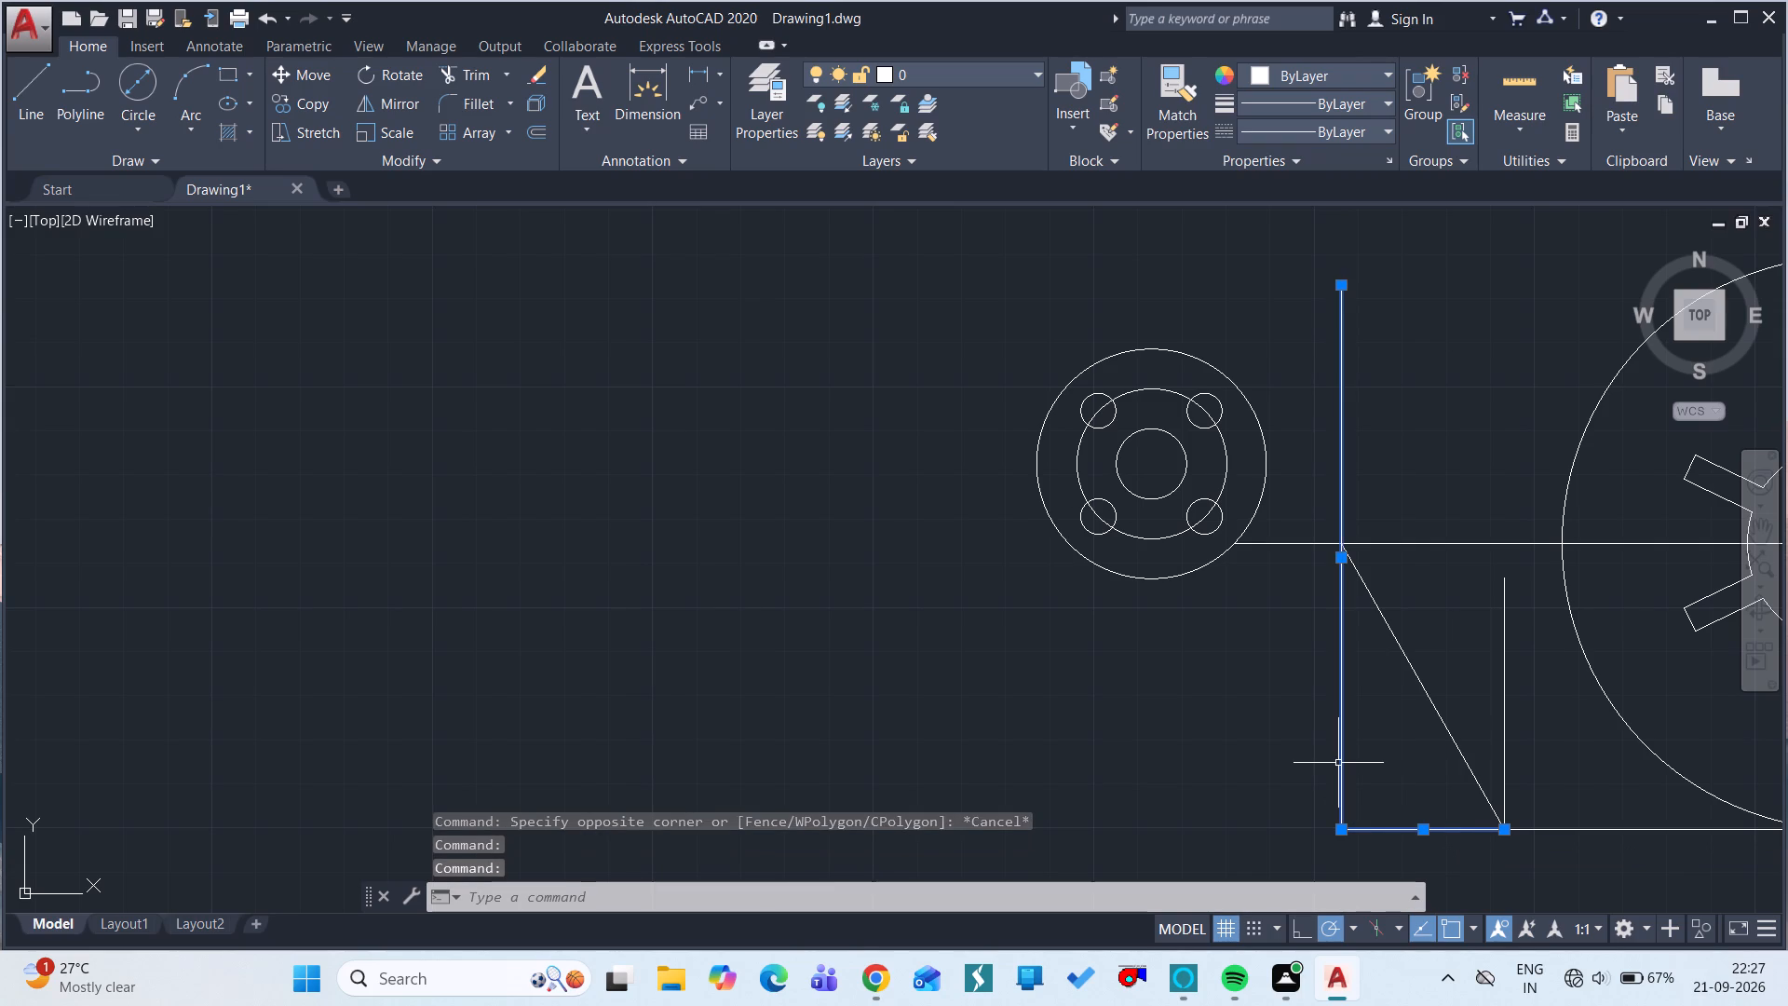
left_click(1503, 788)
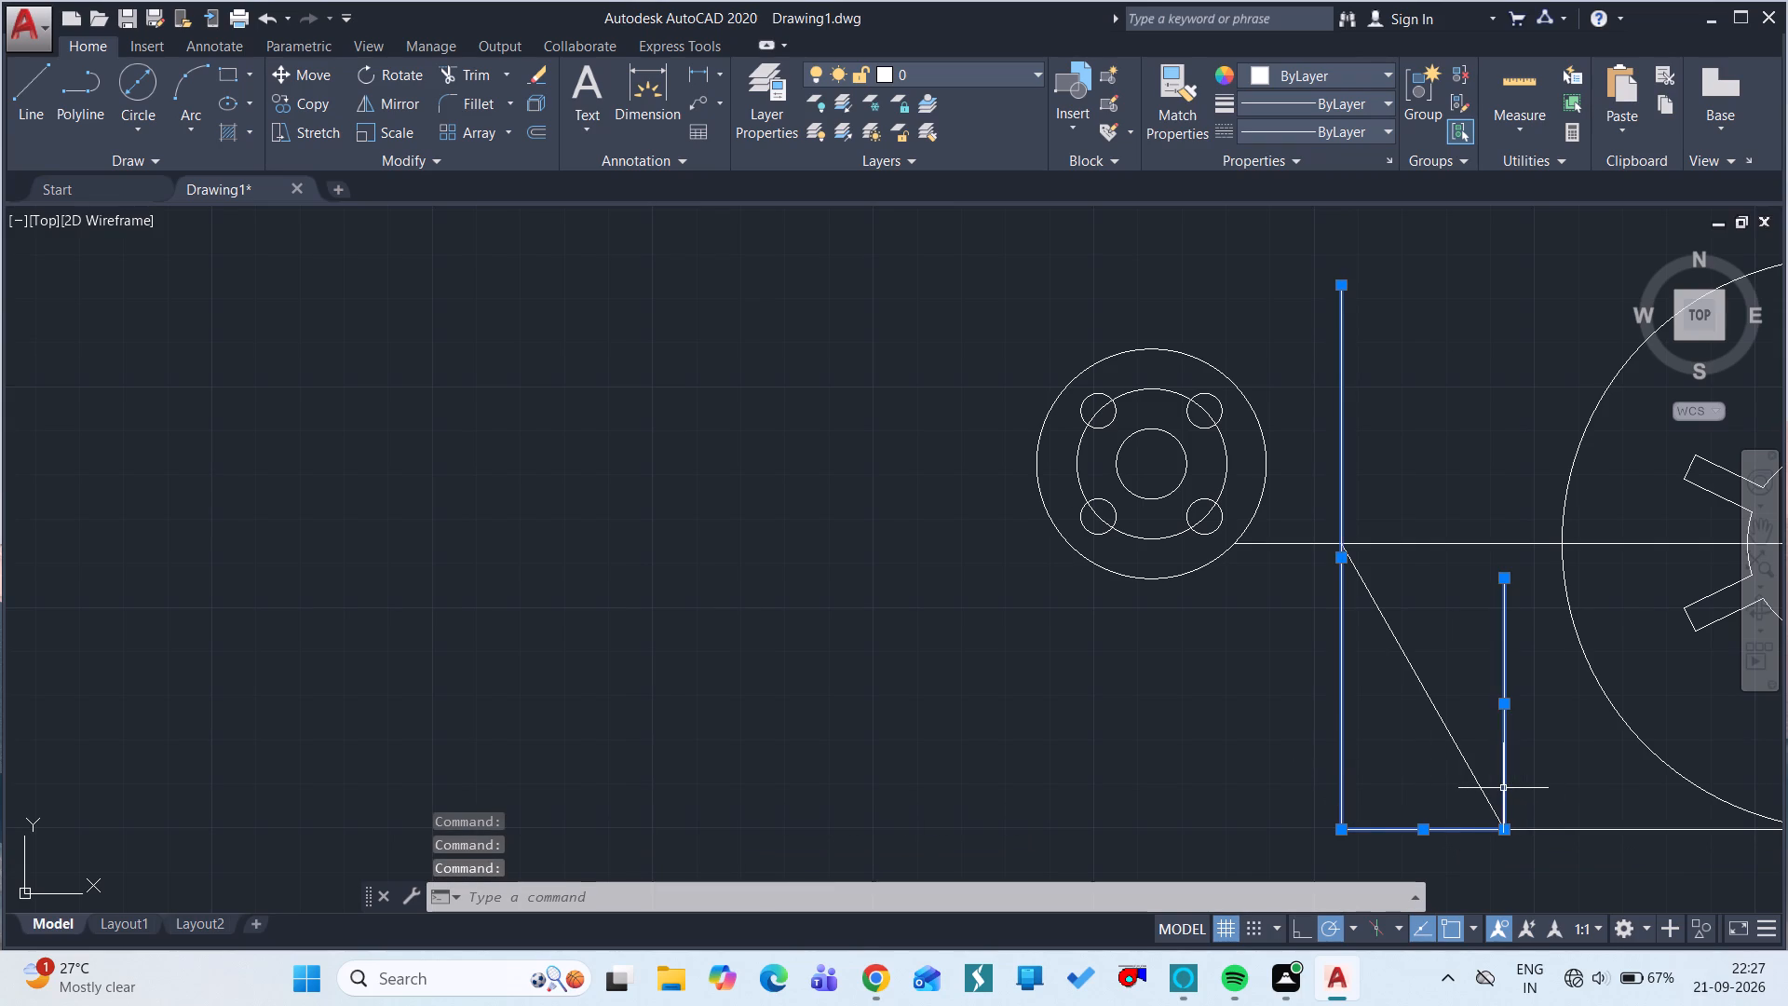
key("Delete")
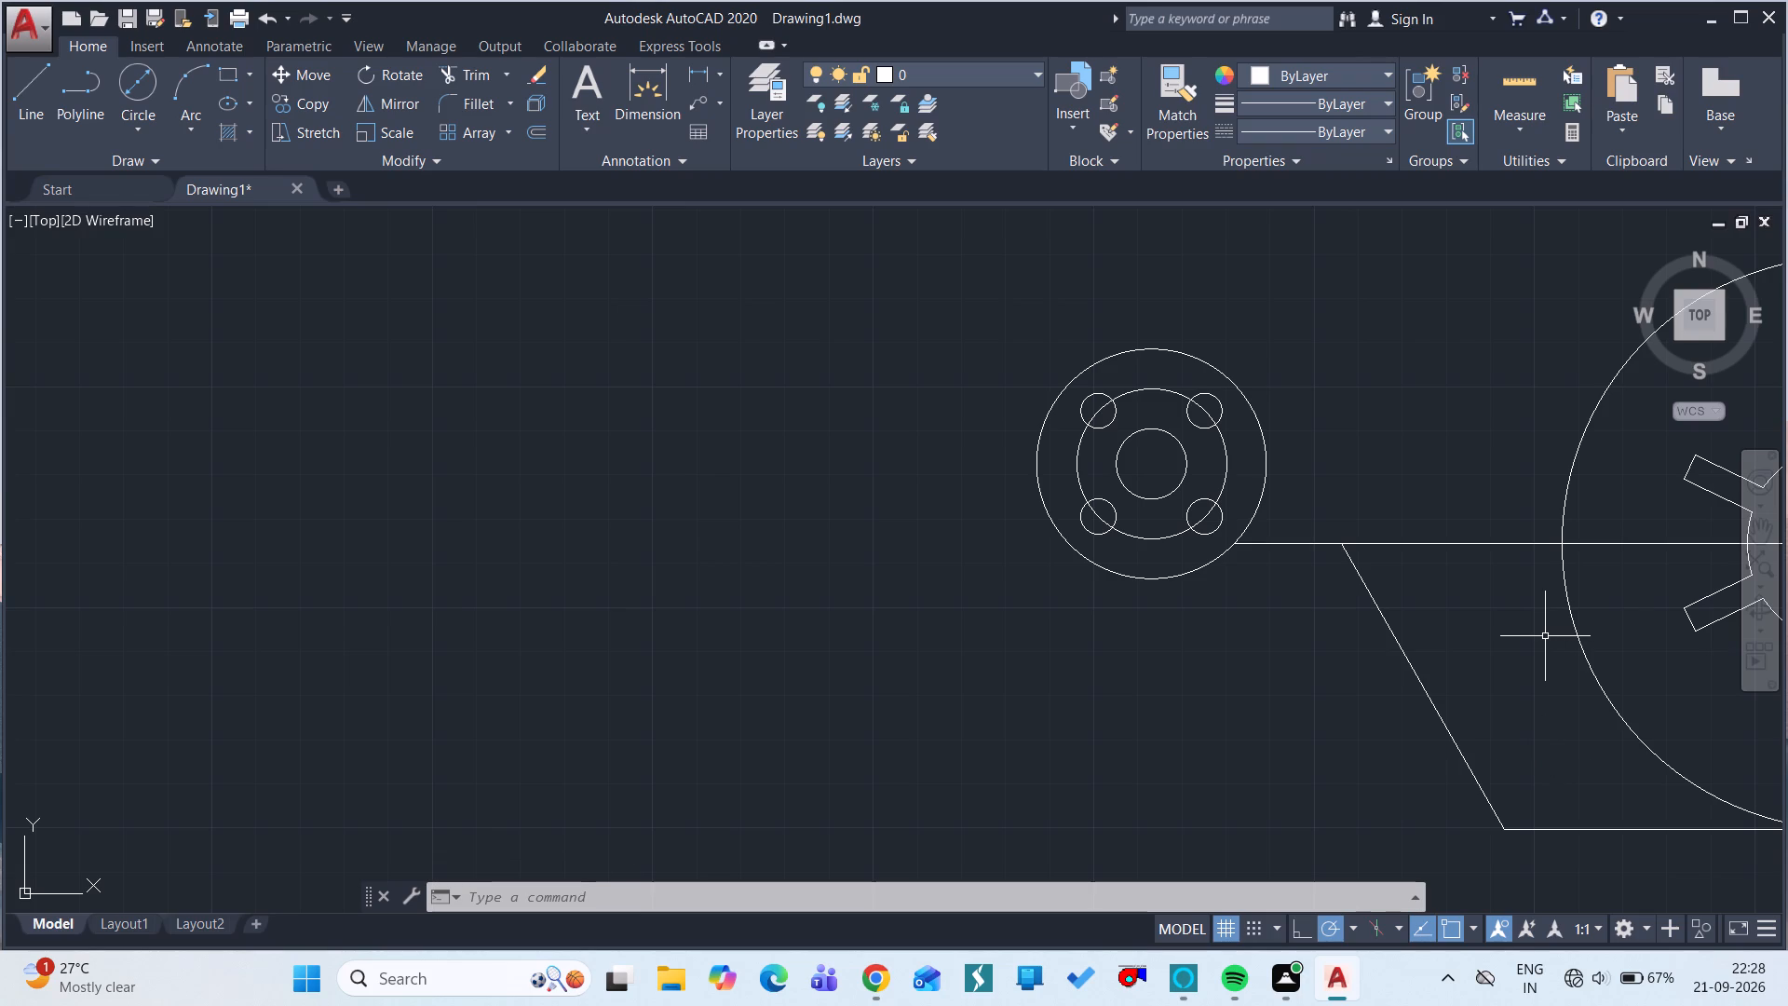
Fillet the corner between the sloping line and the base line with a radius of 20.
type("f")
key("space")
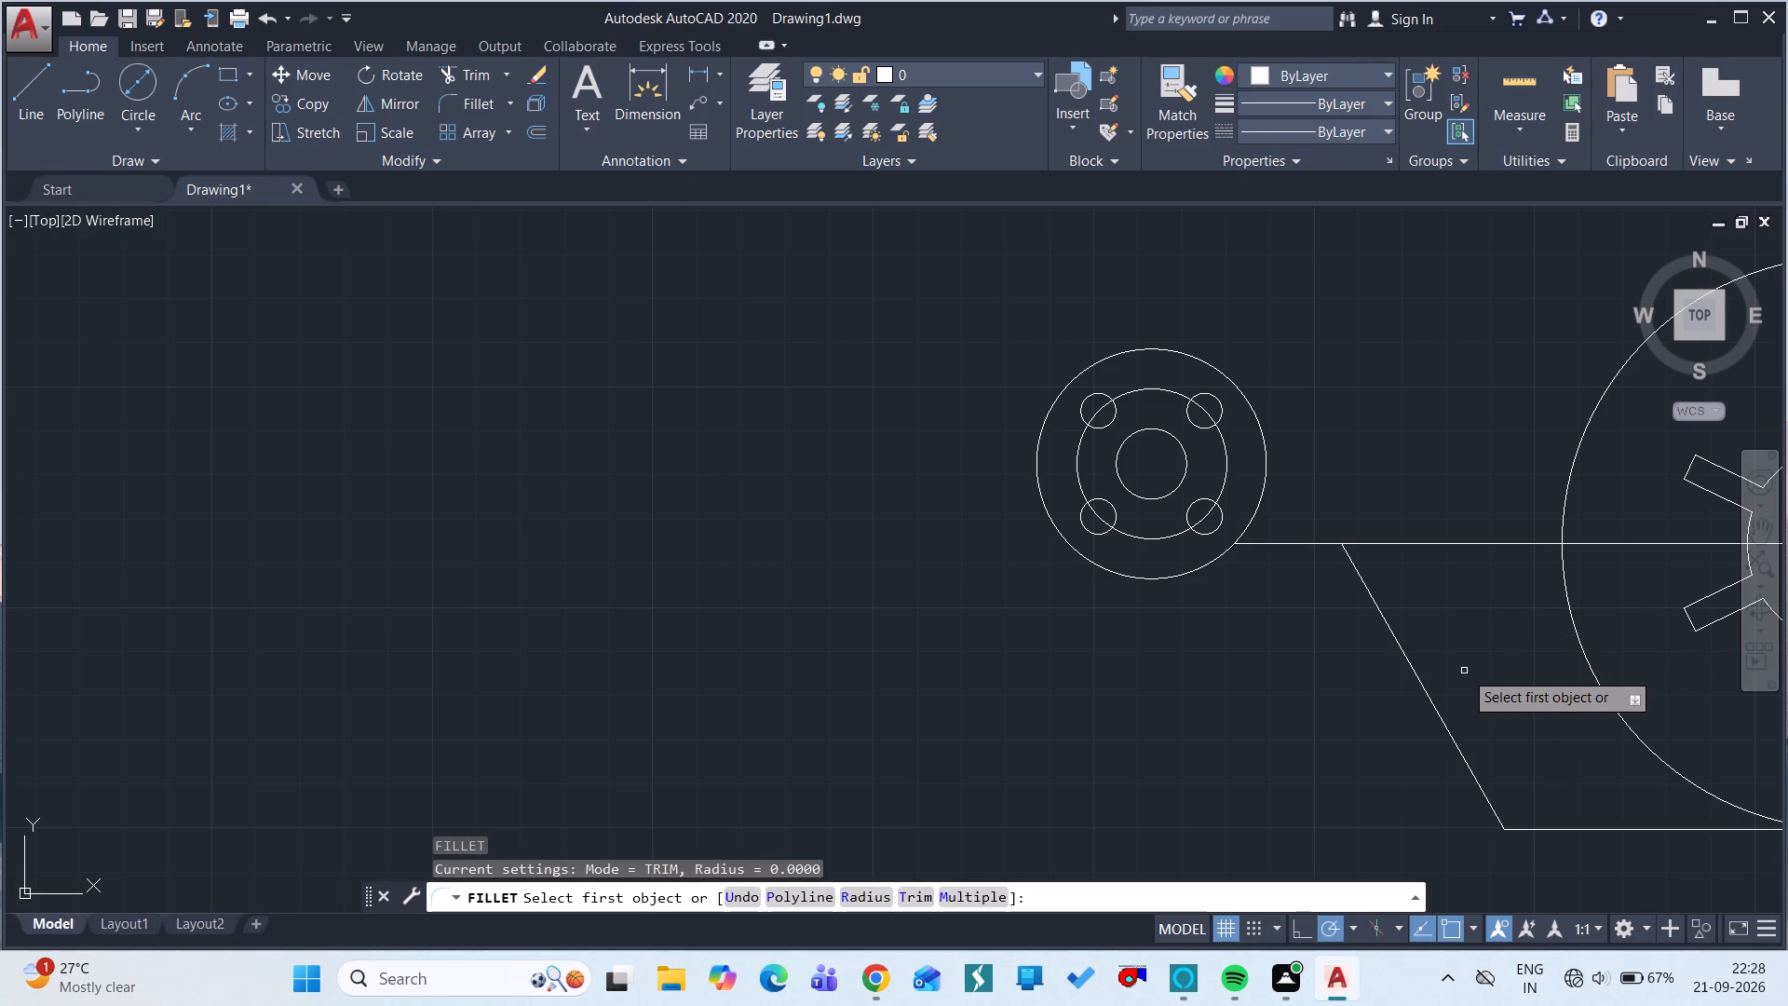
right_click(1473, 719)
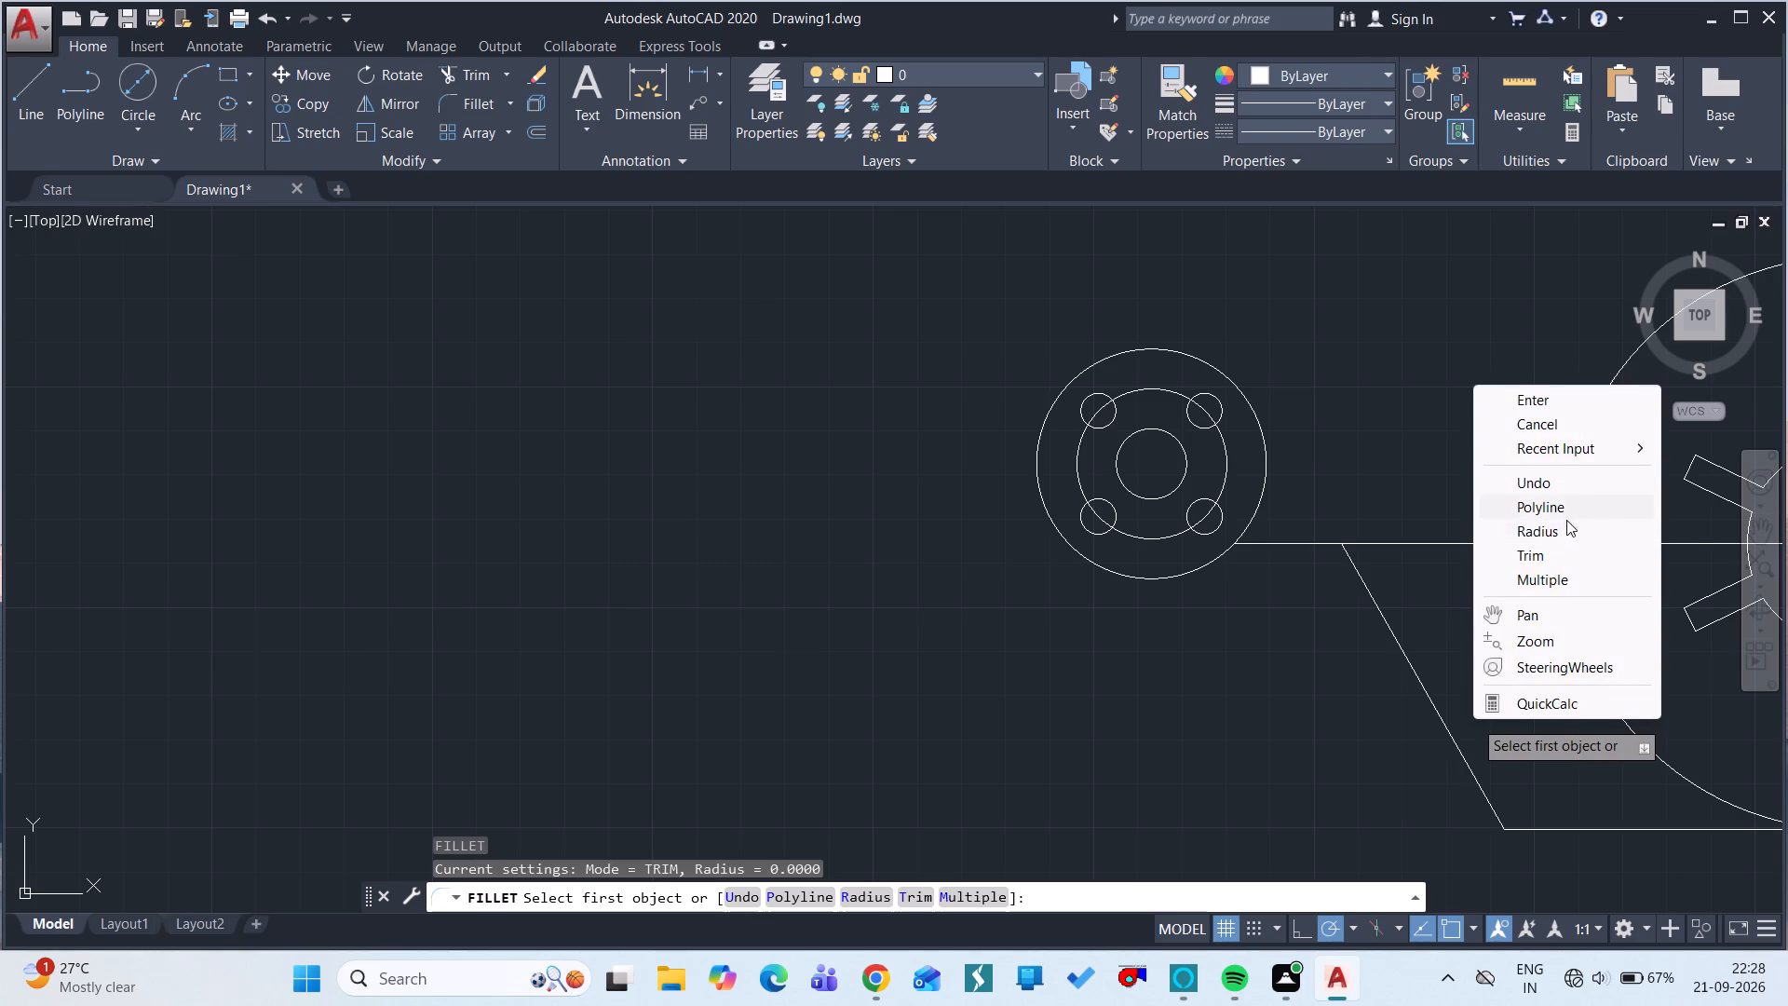
left_click(1563, 529)
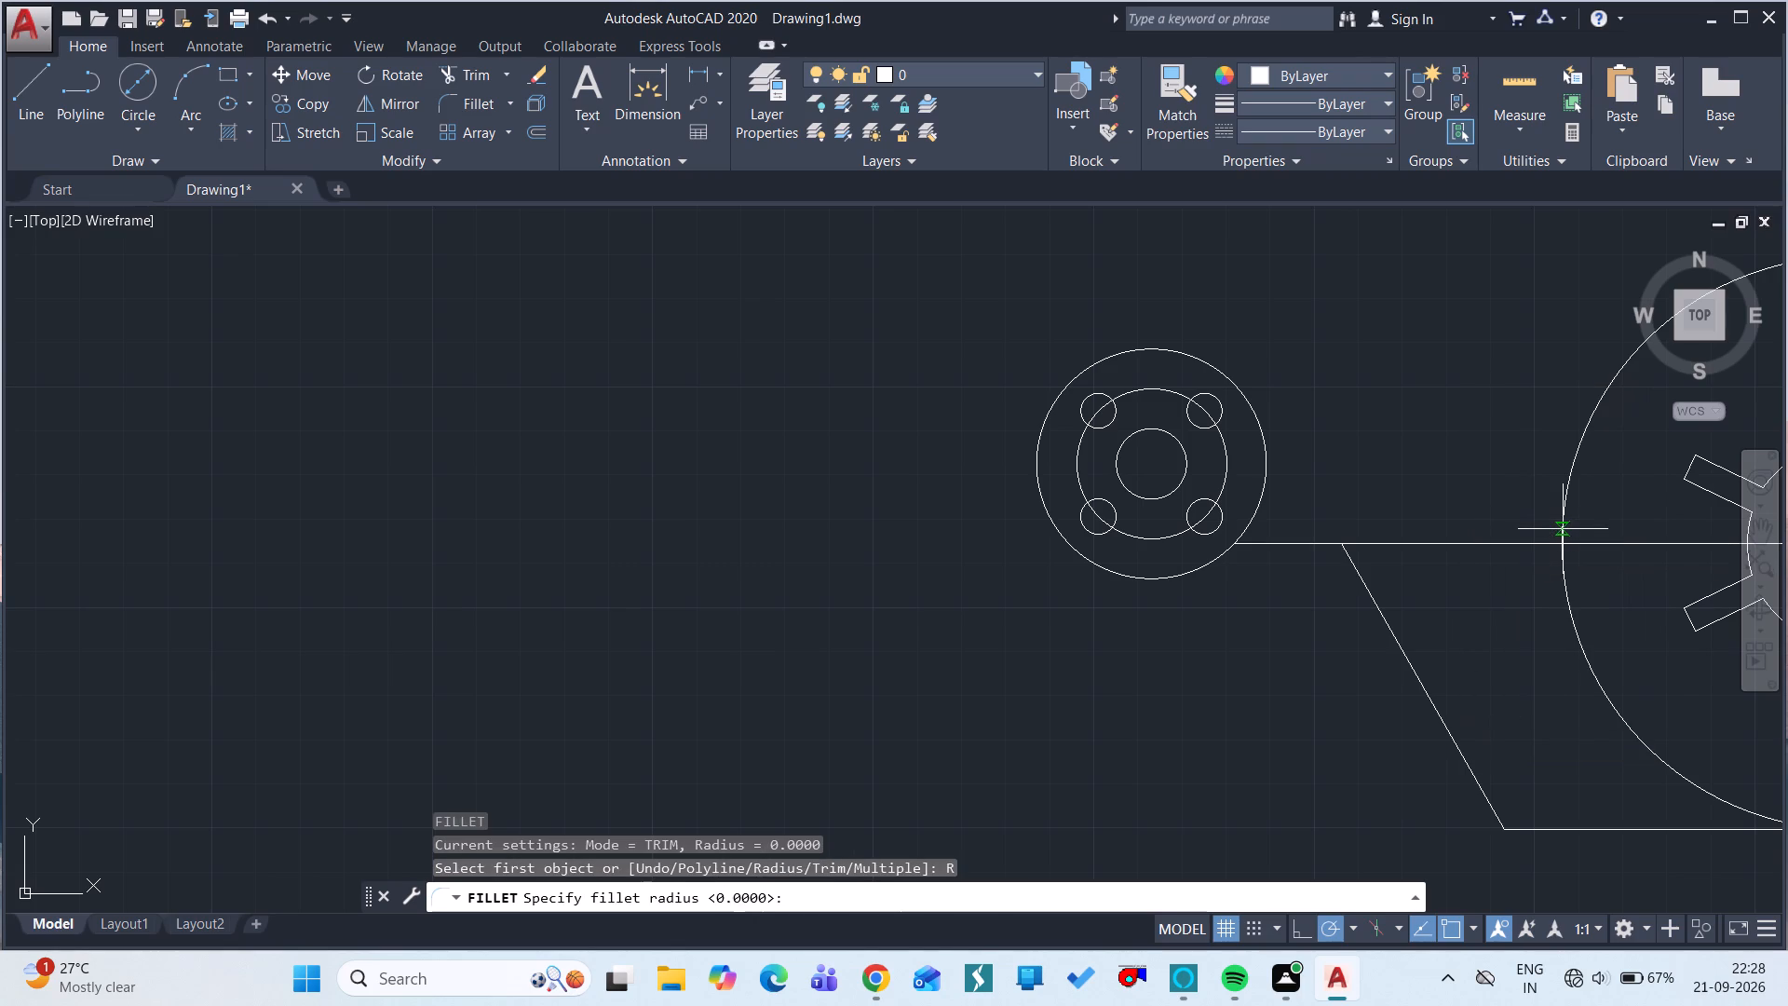
type("20")
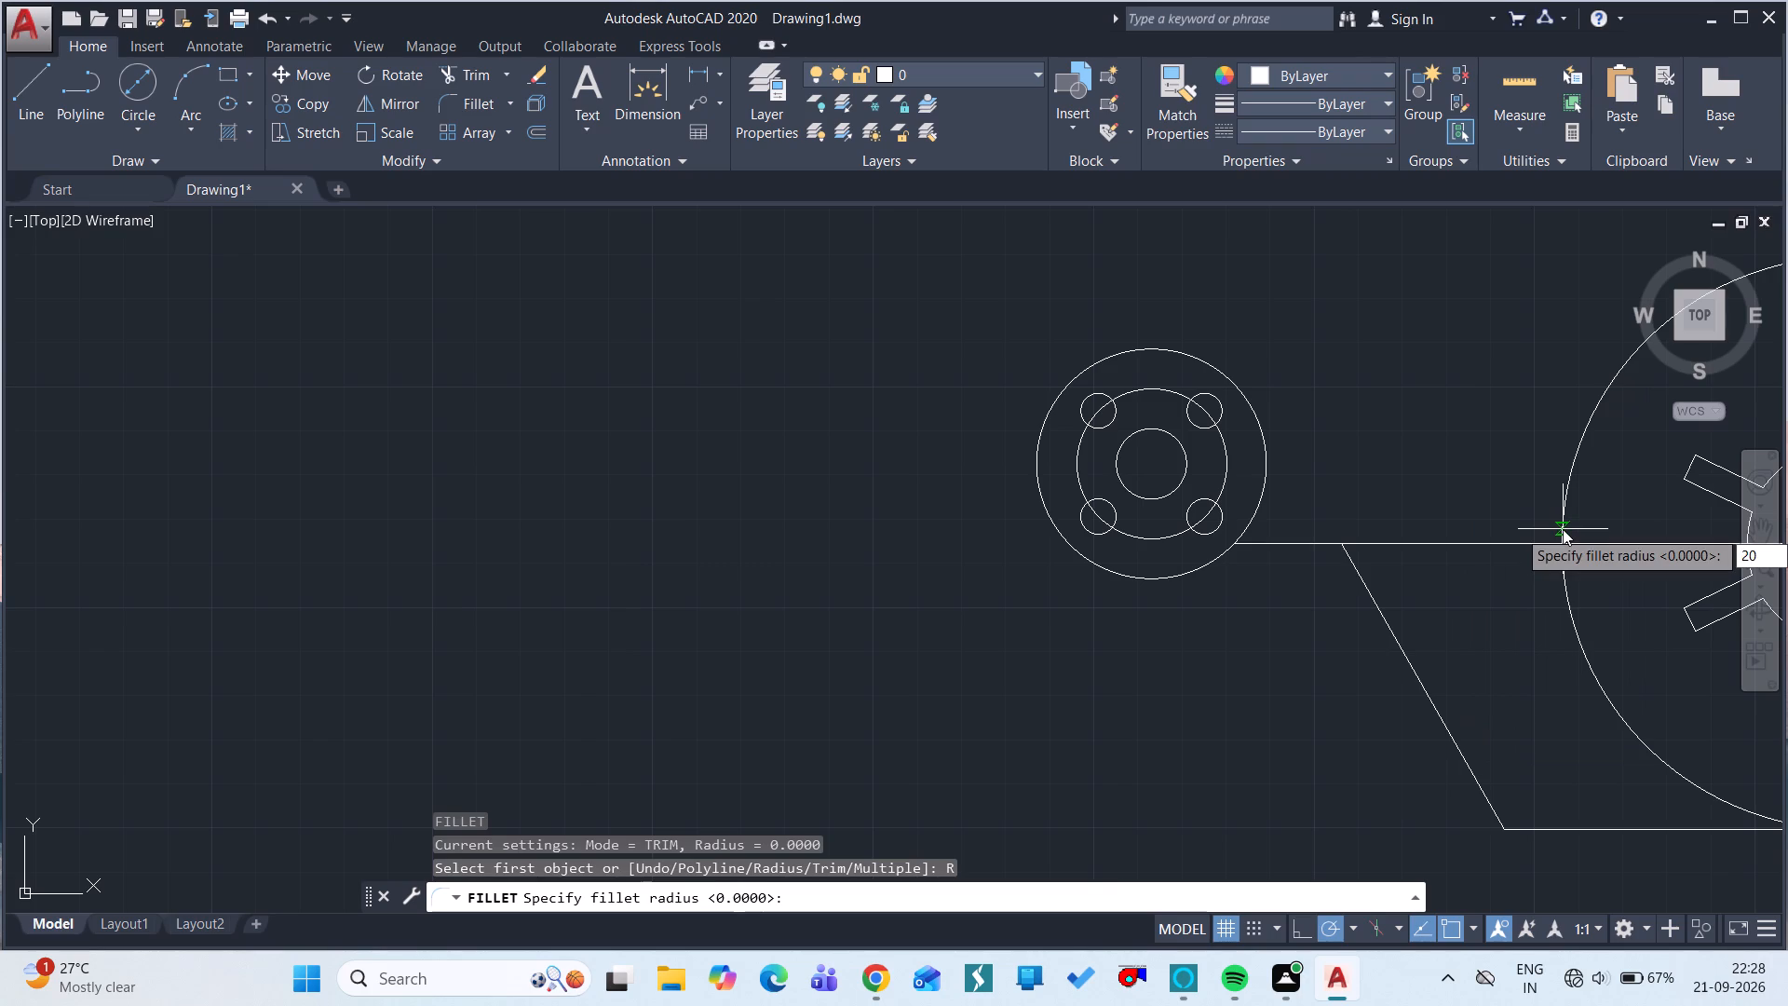
key("space")
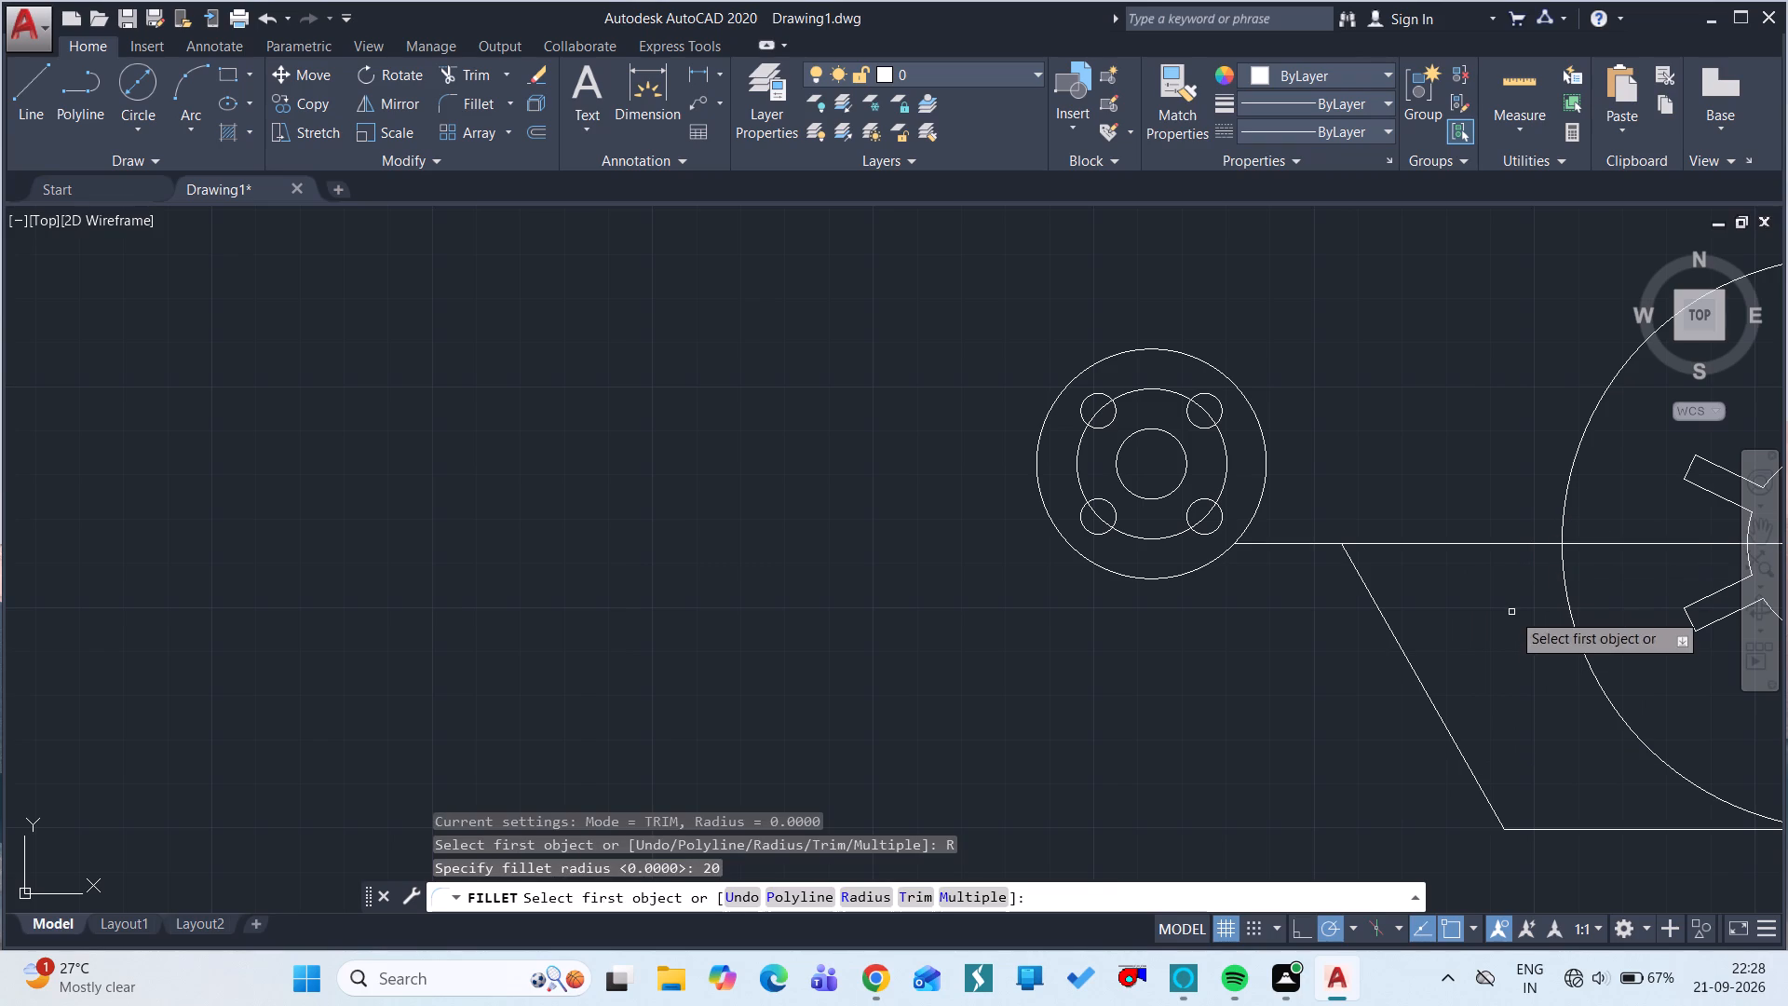
left_click(1471, 765)
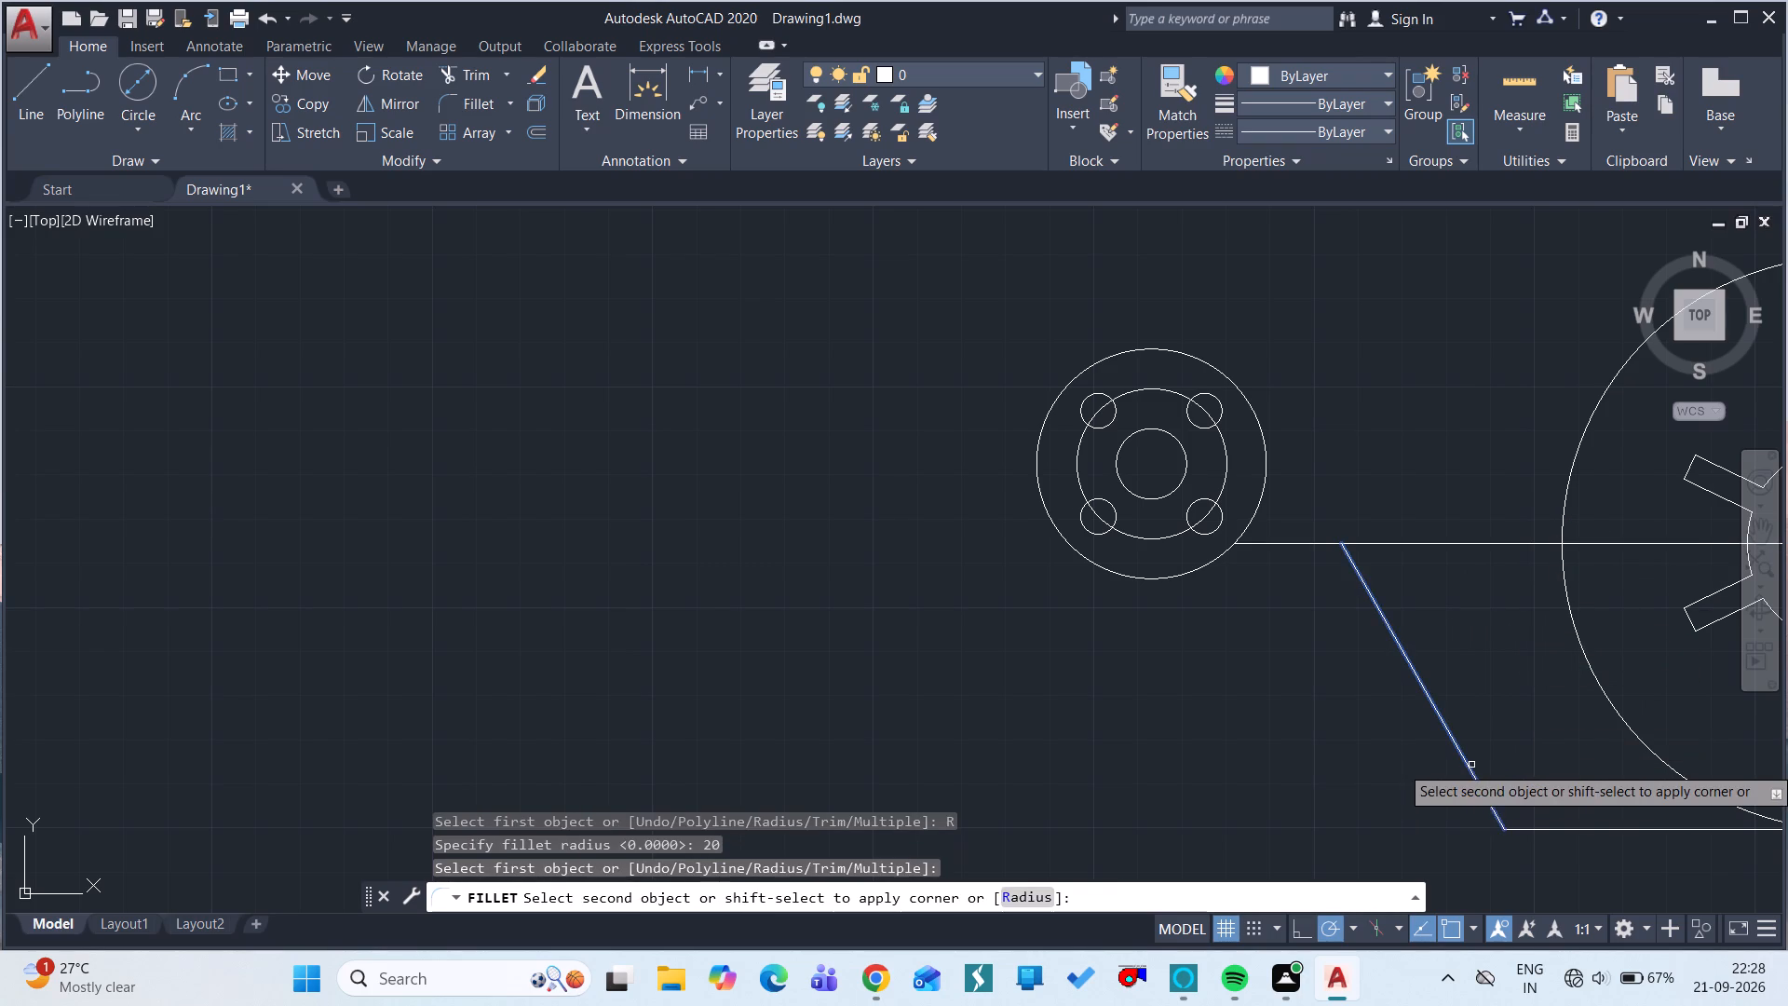
left_click(1526, 829)
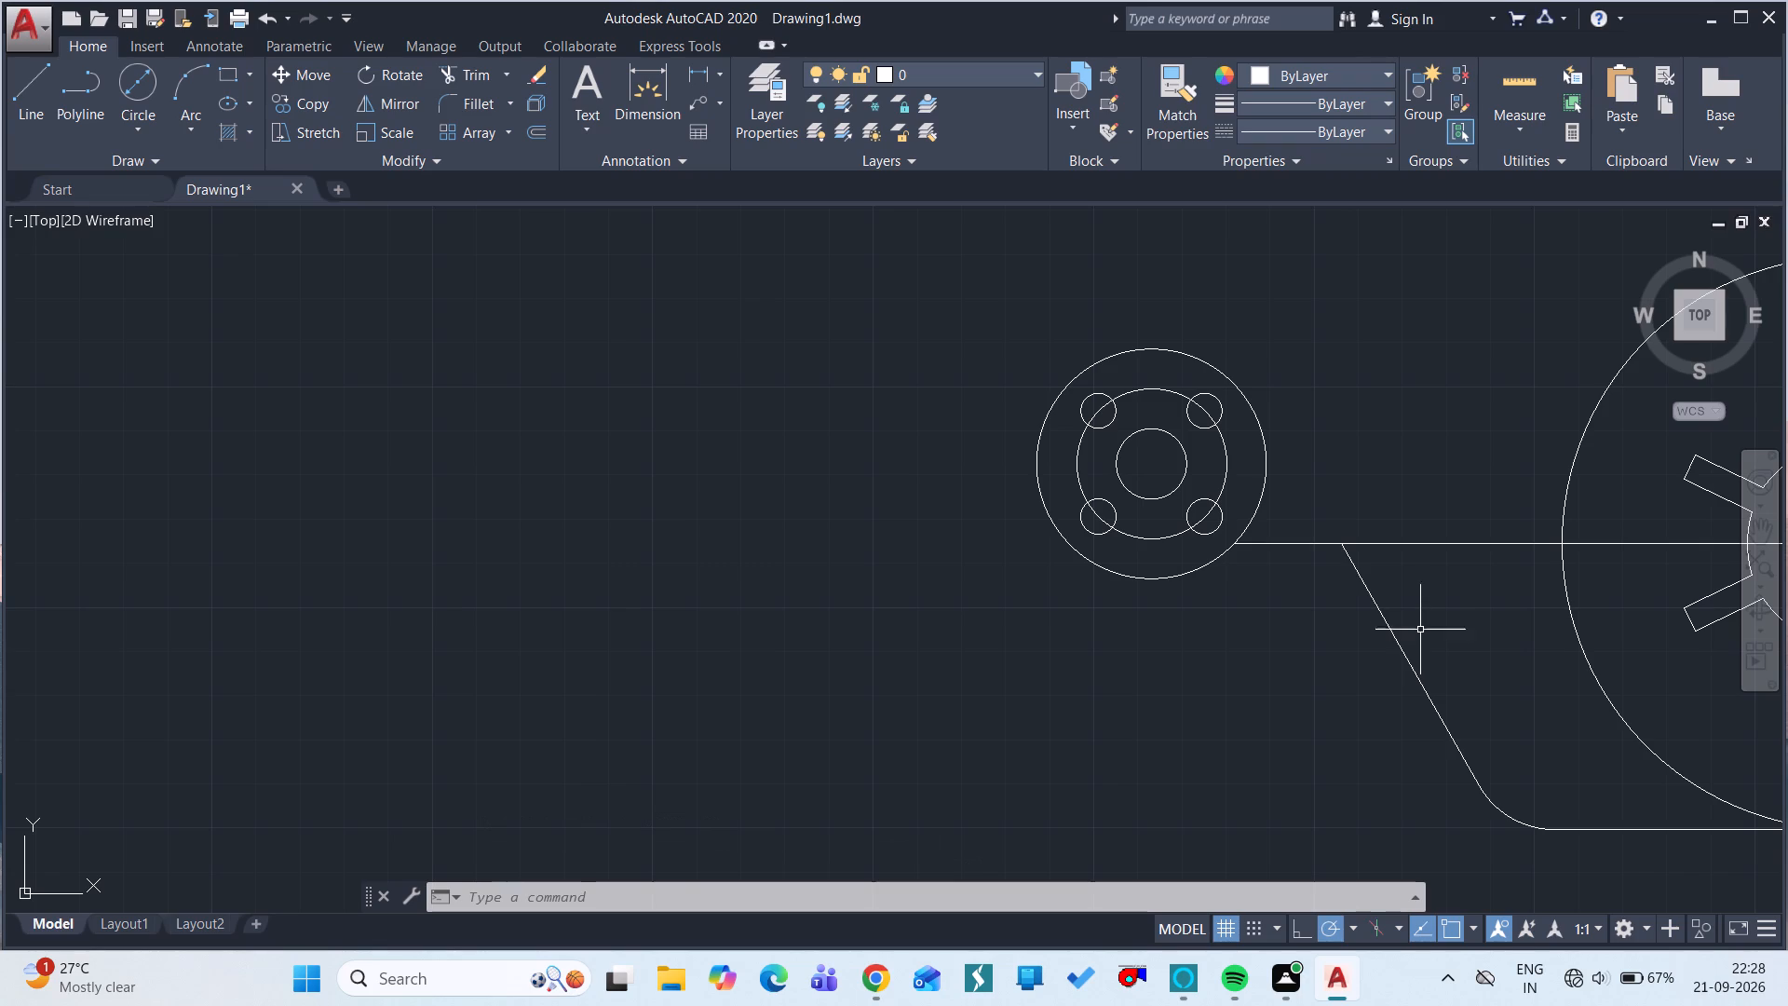
Offset the bracket's base line 20 units upward.
key("o")
key("space")
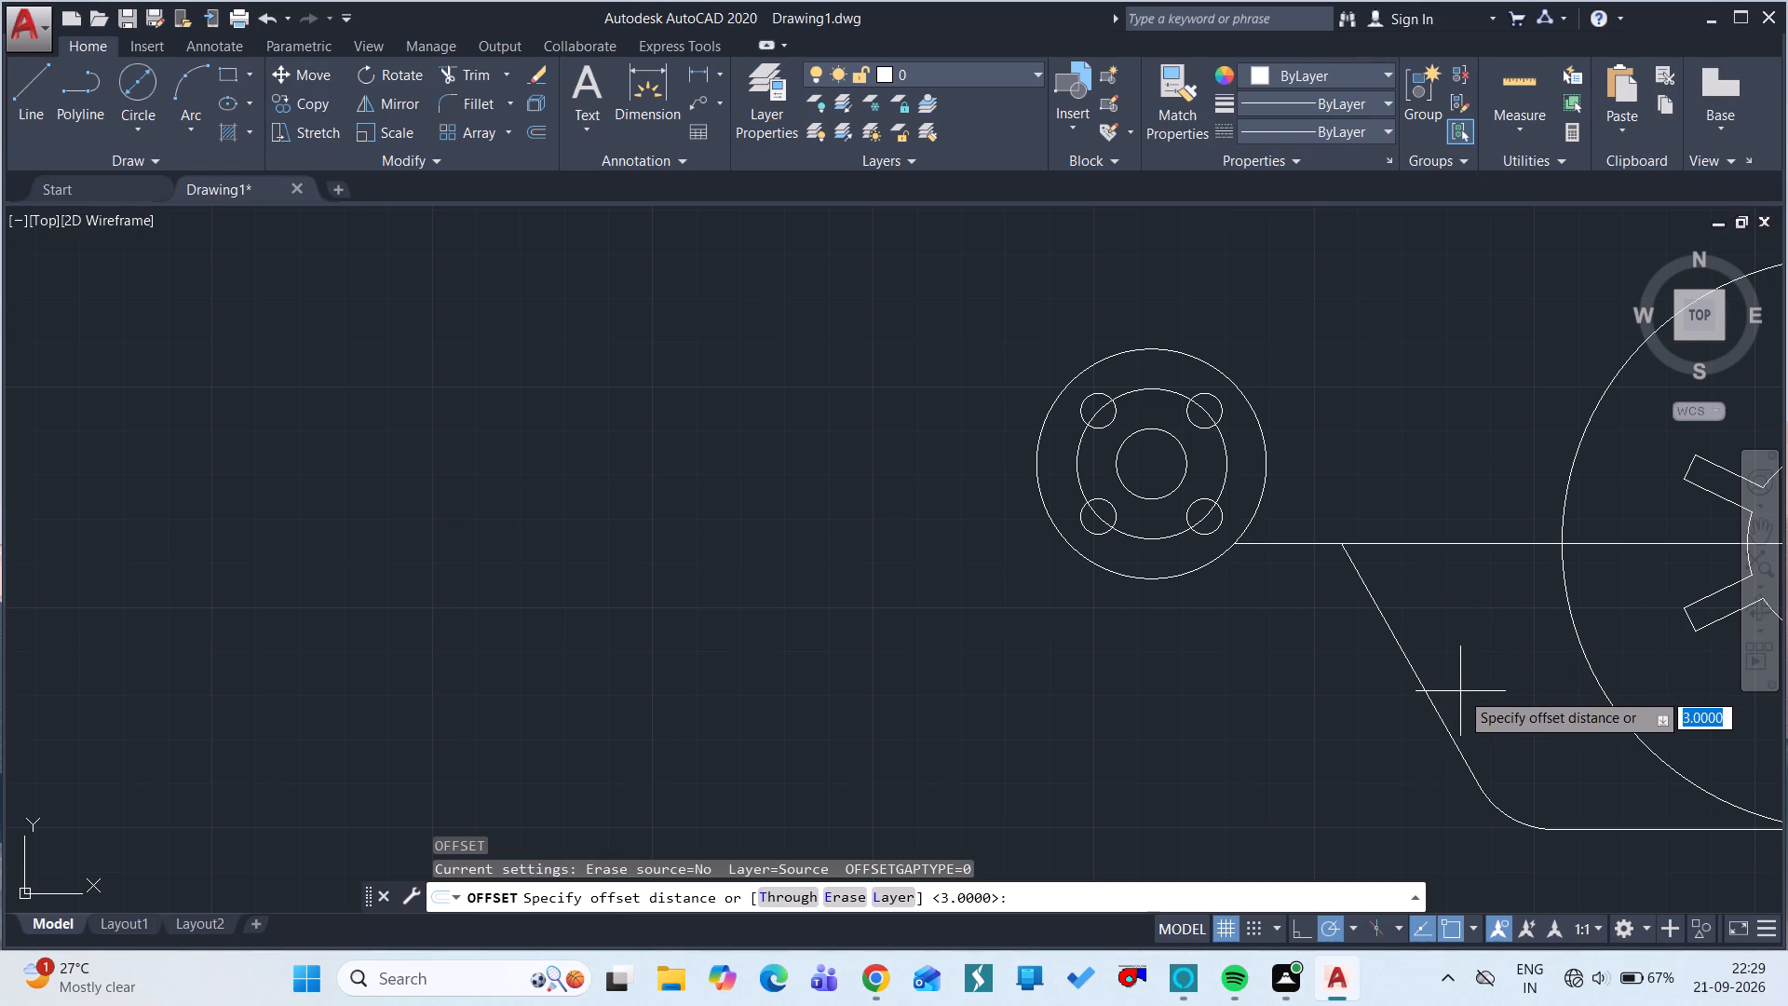
type("20")
key("space")
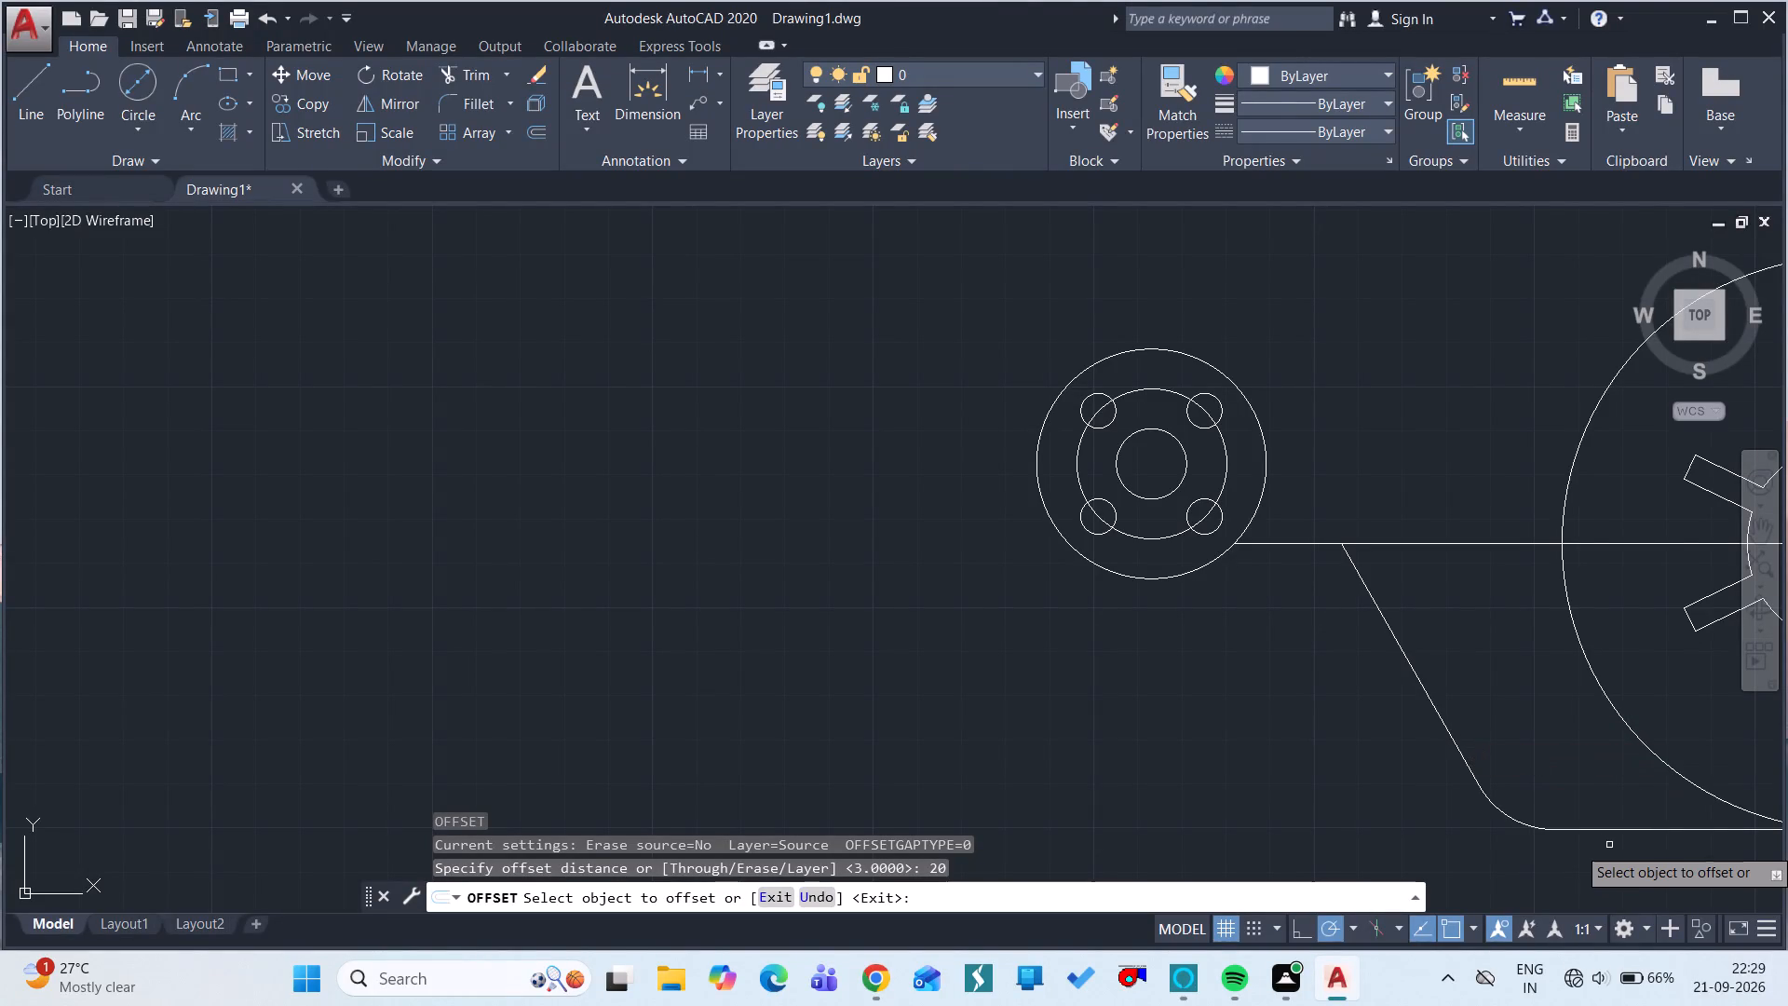
left_click_drag(1650, 833, 1648, 762)
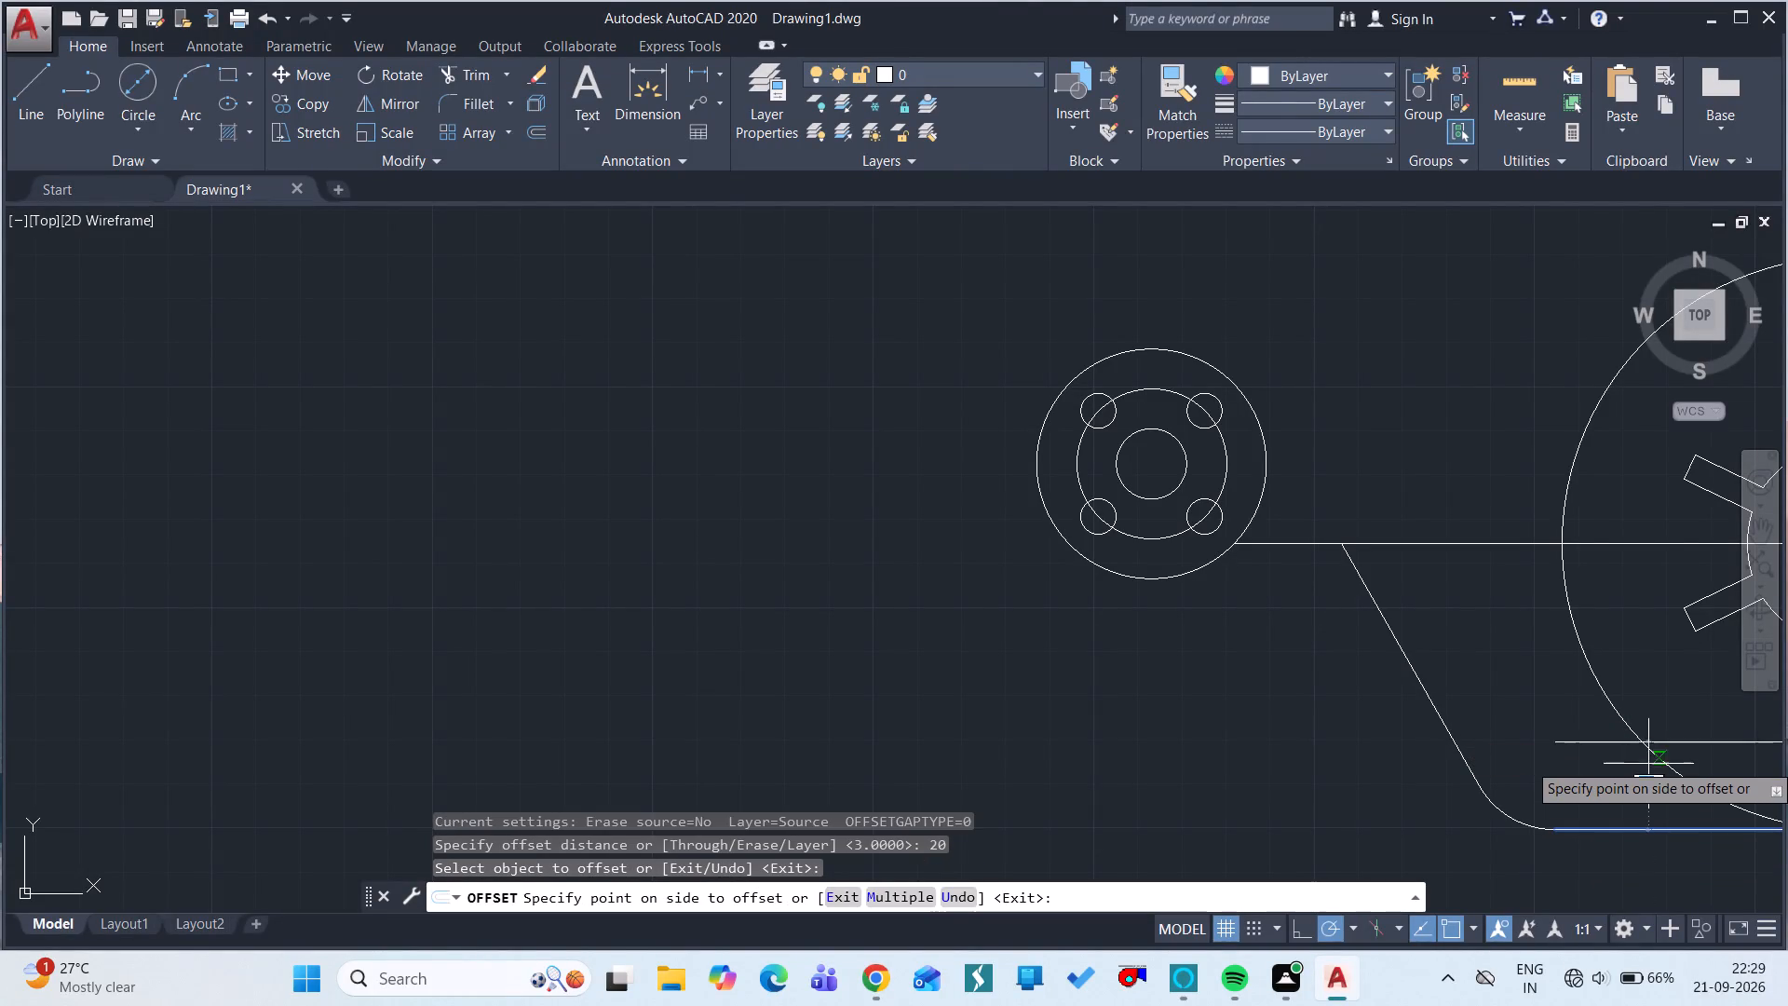
left_click_drag(1648, 762, 1647, 750)
left_click(1646, 710)
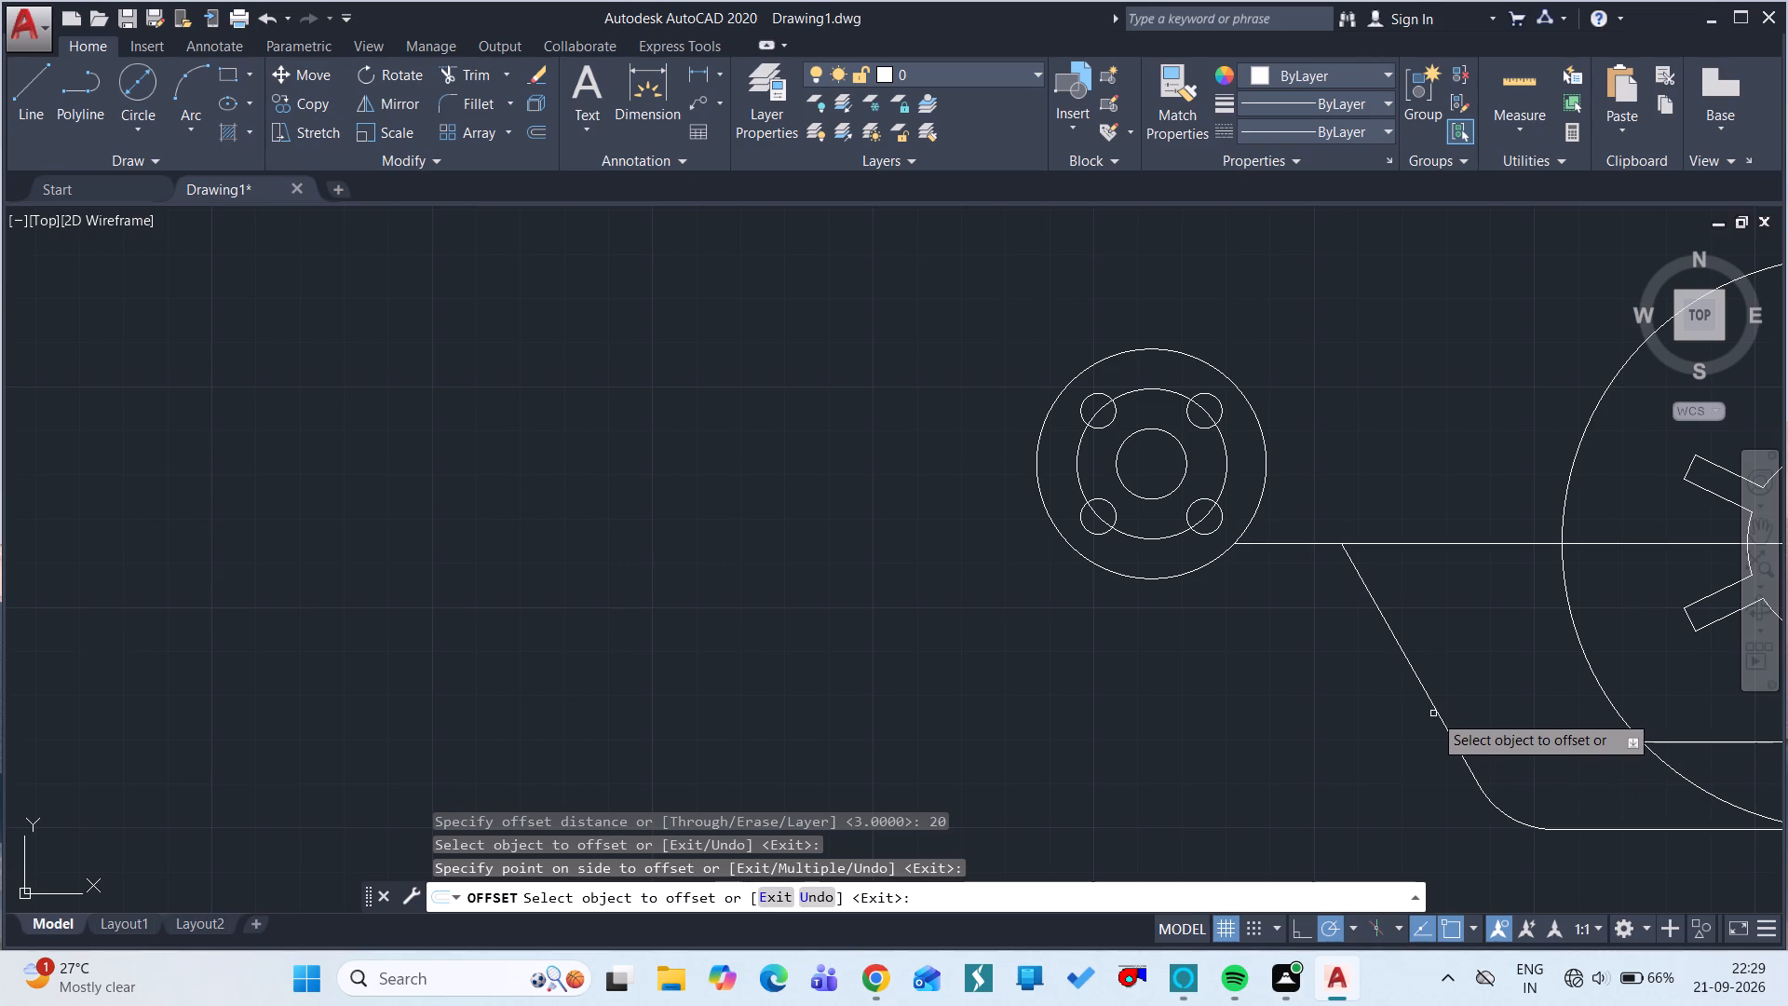
Offset the bracket's sloping line 20 units toward the wheel and the horizontal line between flange and wheel 20 units upward.
left_click_drag(1438, 713, 1535, 668)
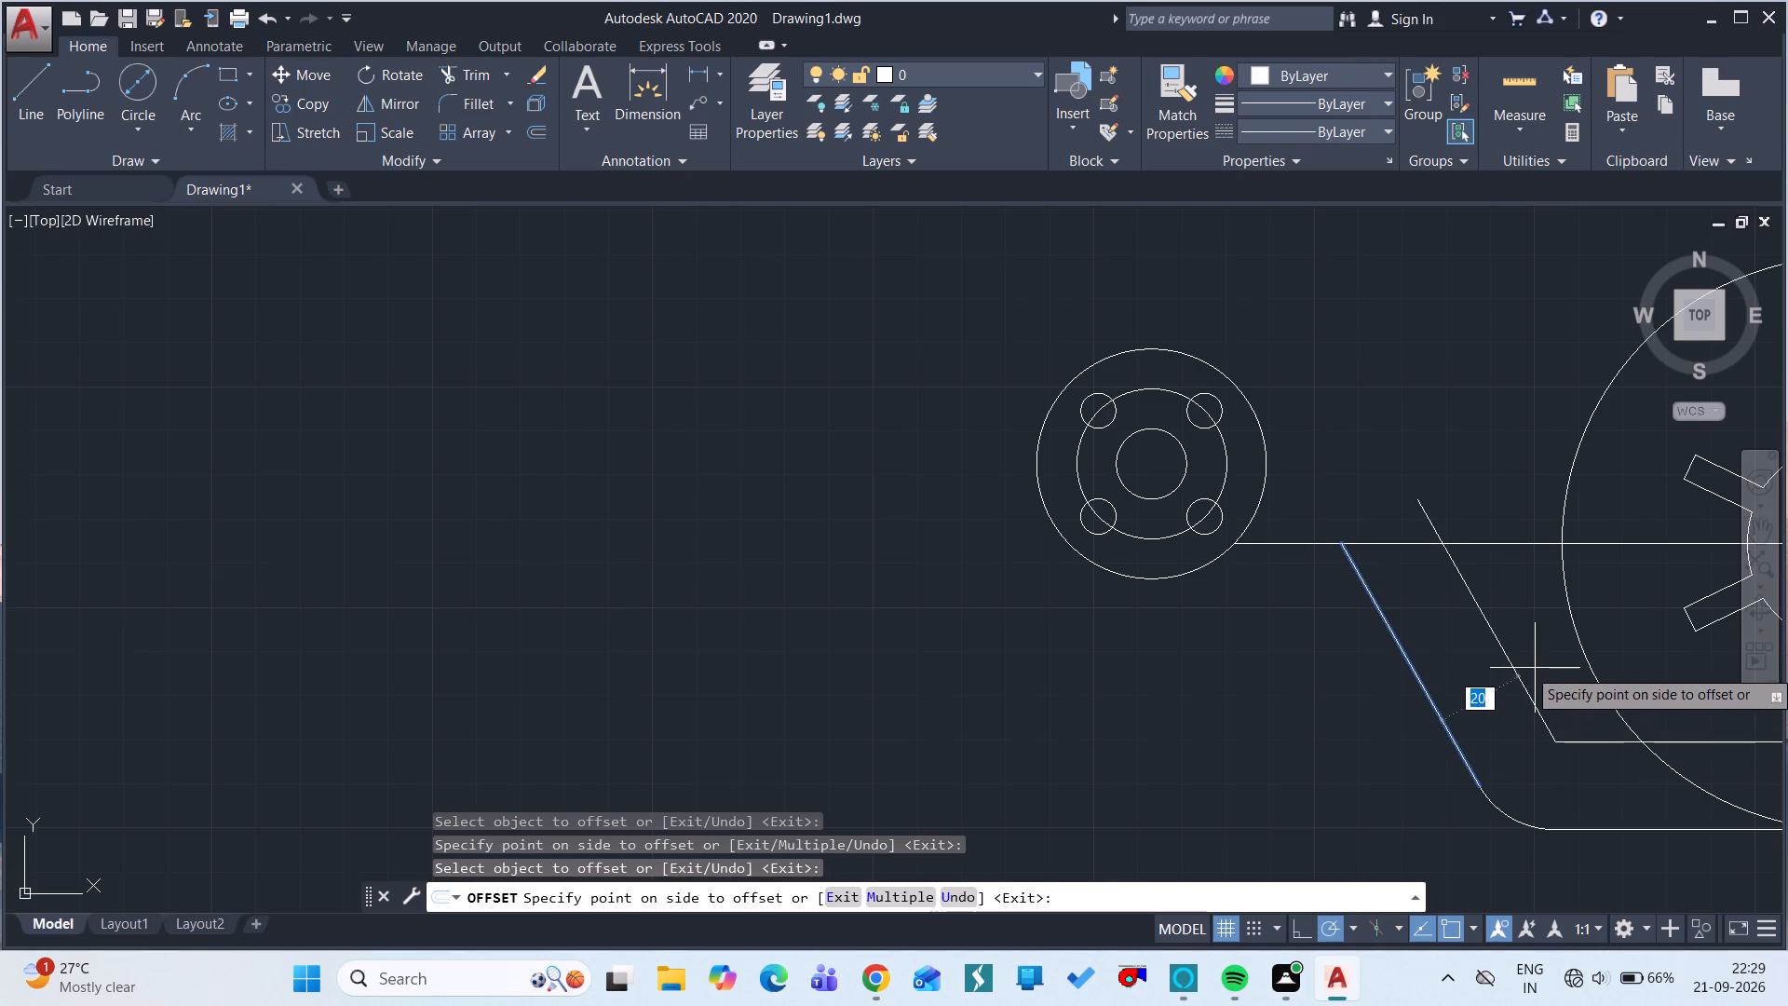
left_click(1535, 668)
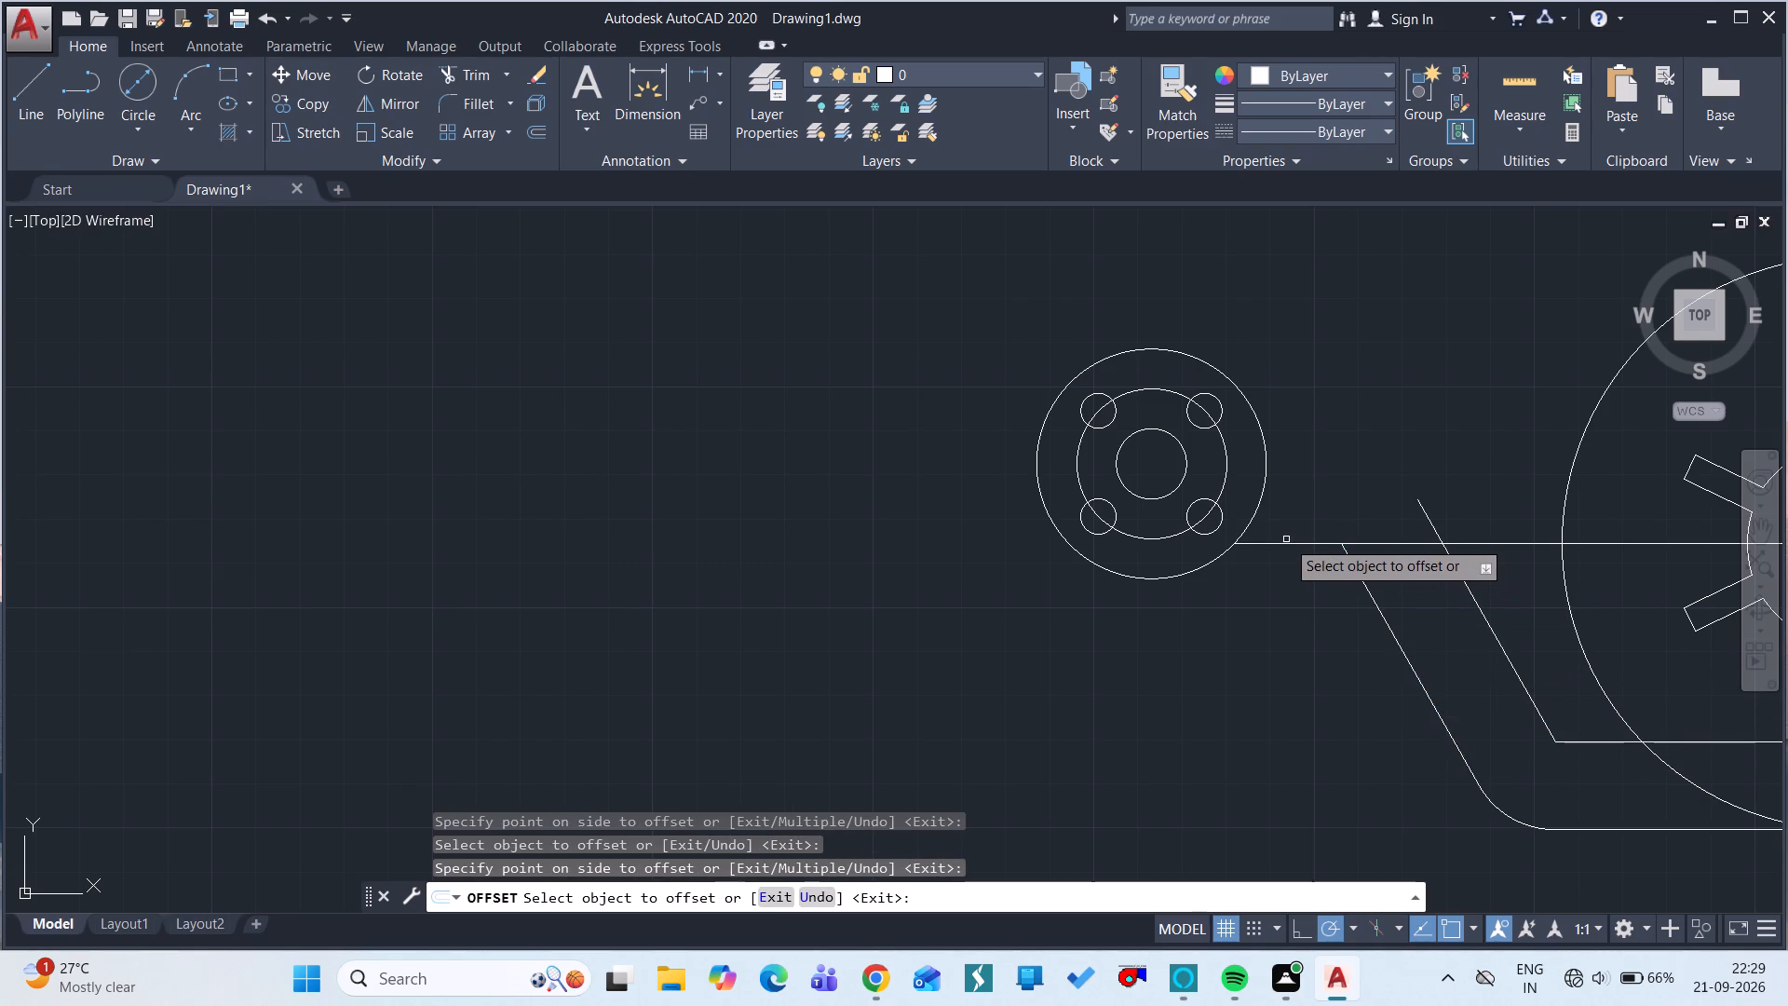
left_click_drag(1289, 545, 1295, 411)
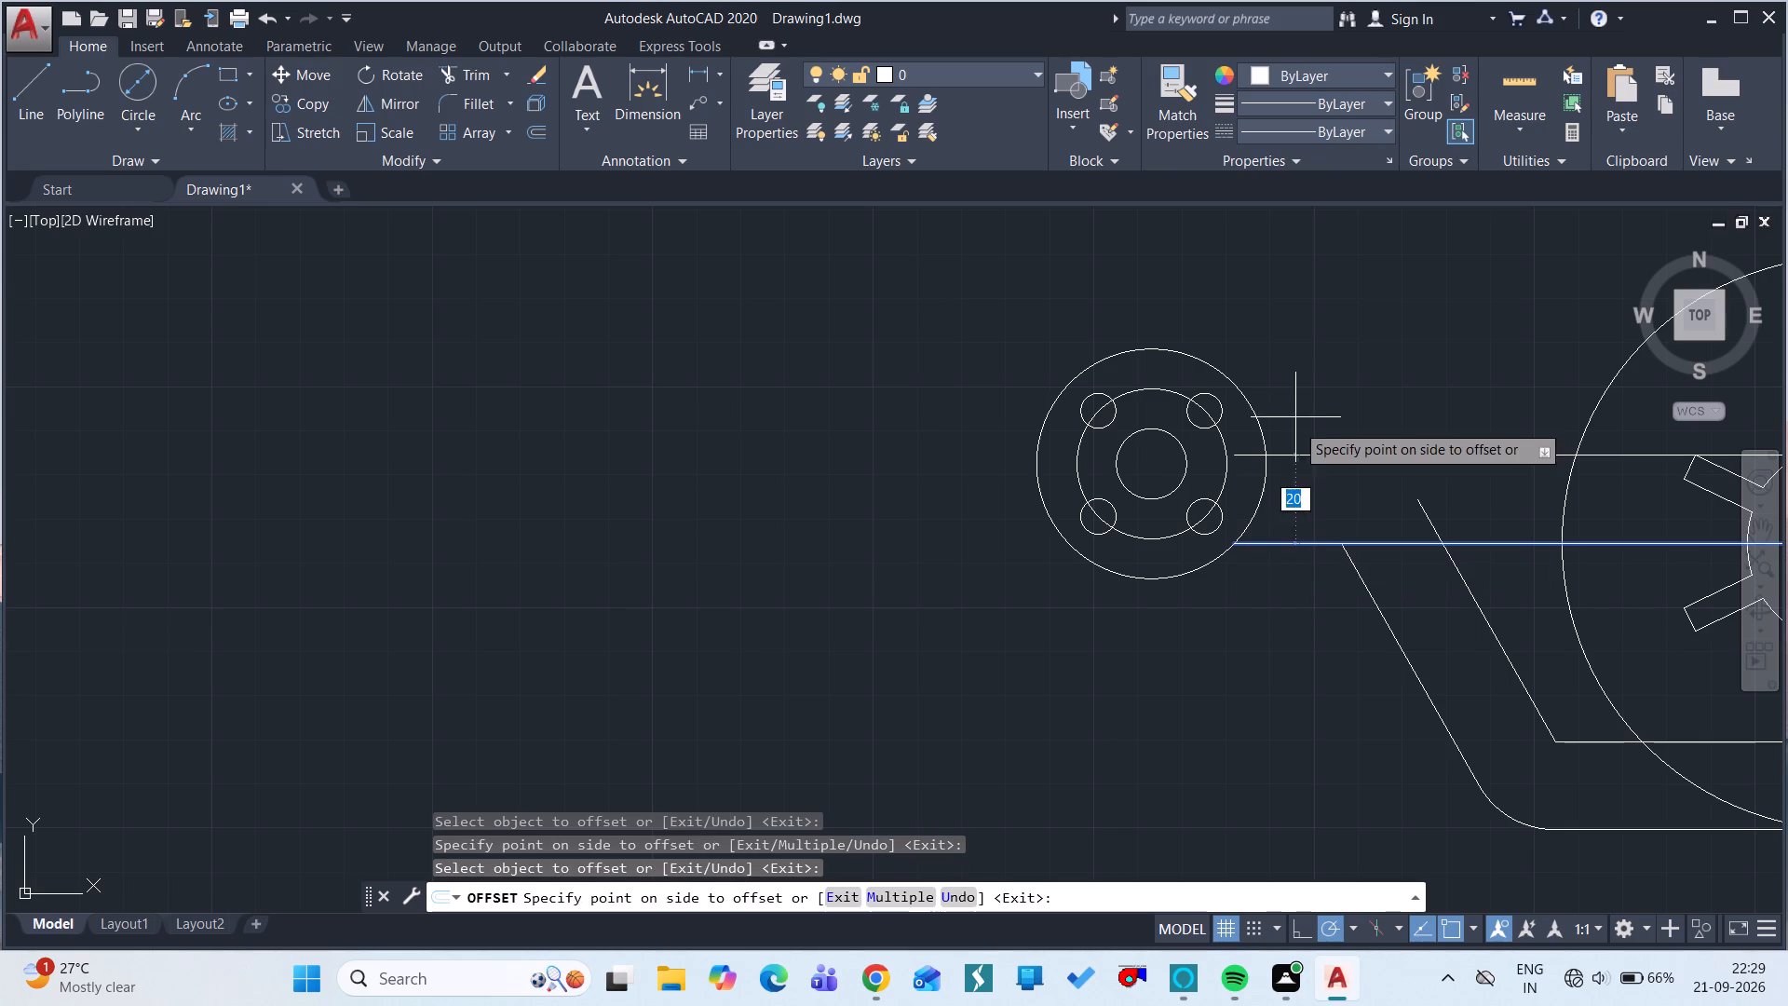
left_click_drag(1295, 411, 1305, 349)
left_click(1305, 349)
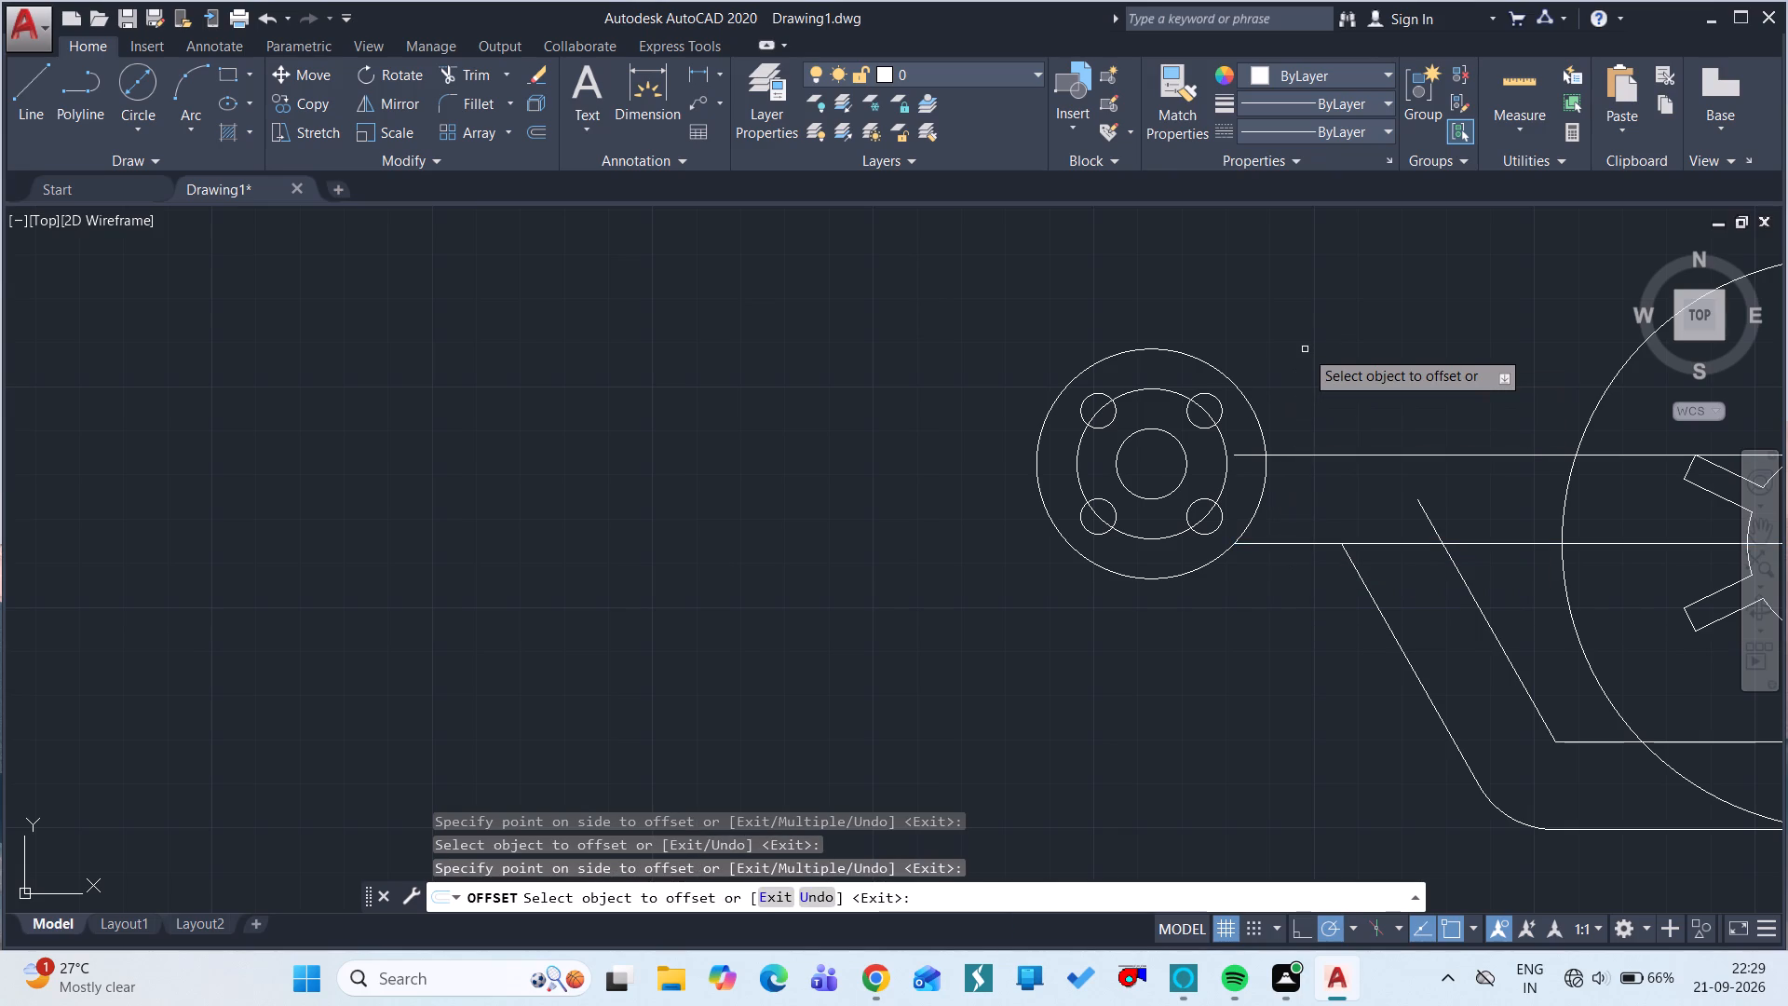
key("Escape")
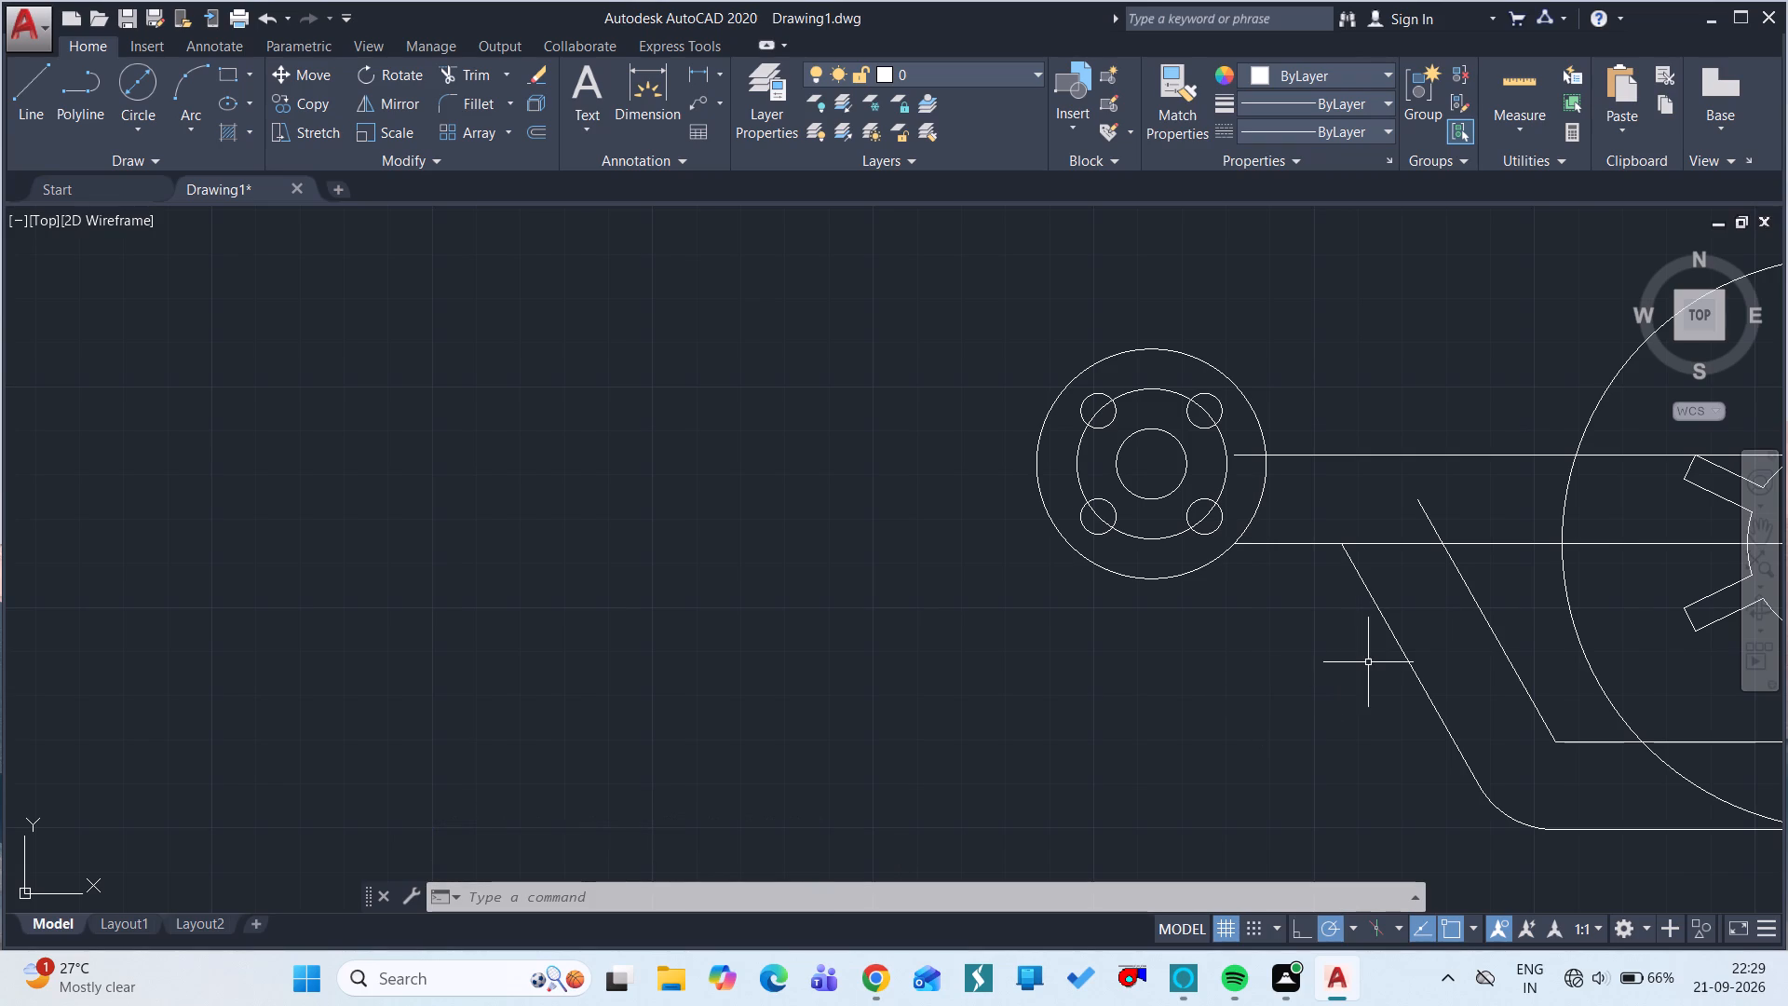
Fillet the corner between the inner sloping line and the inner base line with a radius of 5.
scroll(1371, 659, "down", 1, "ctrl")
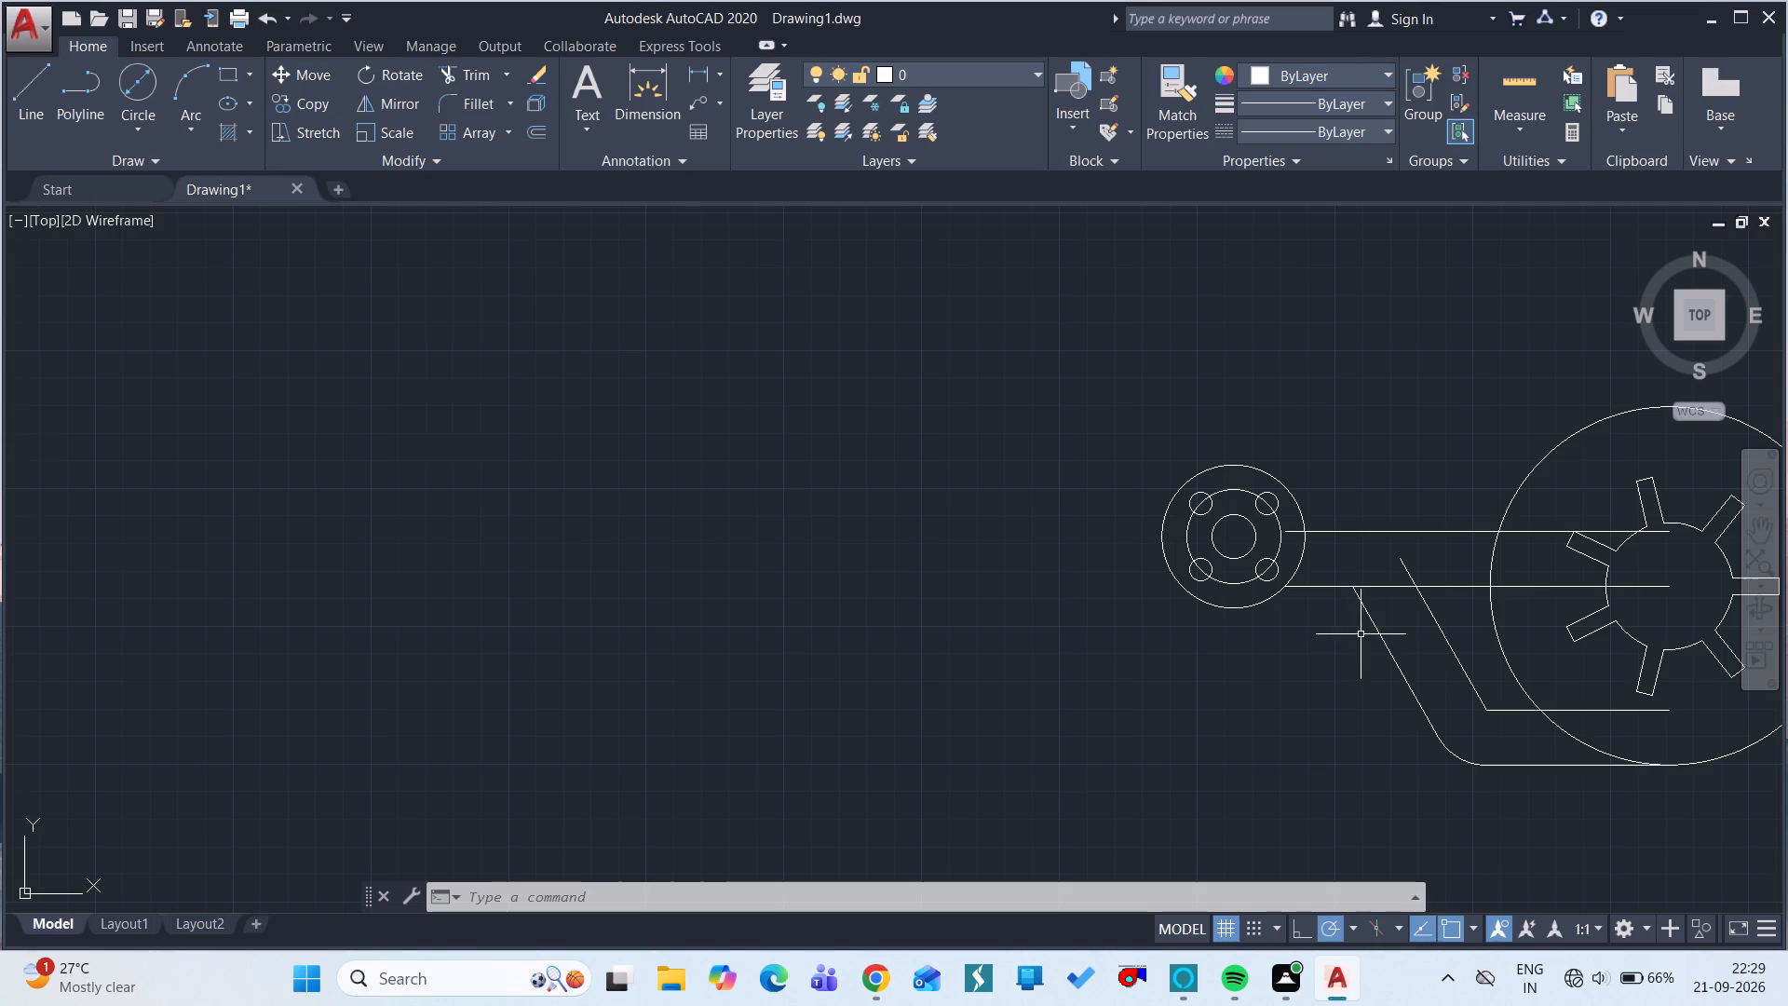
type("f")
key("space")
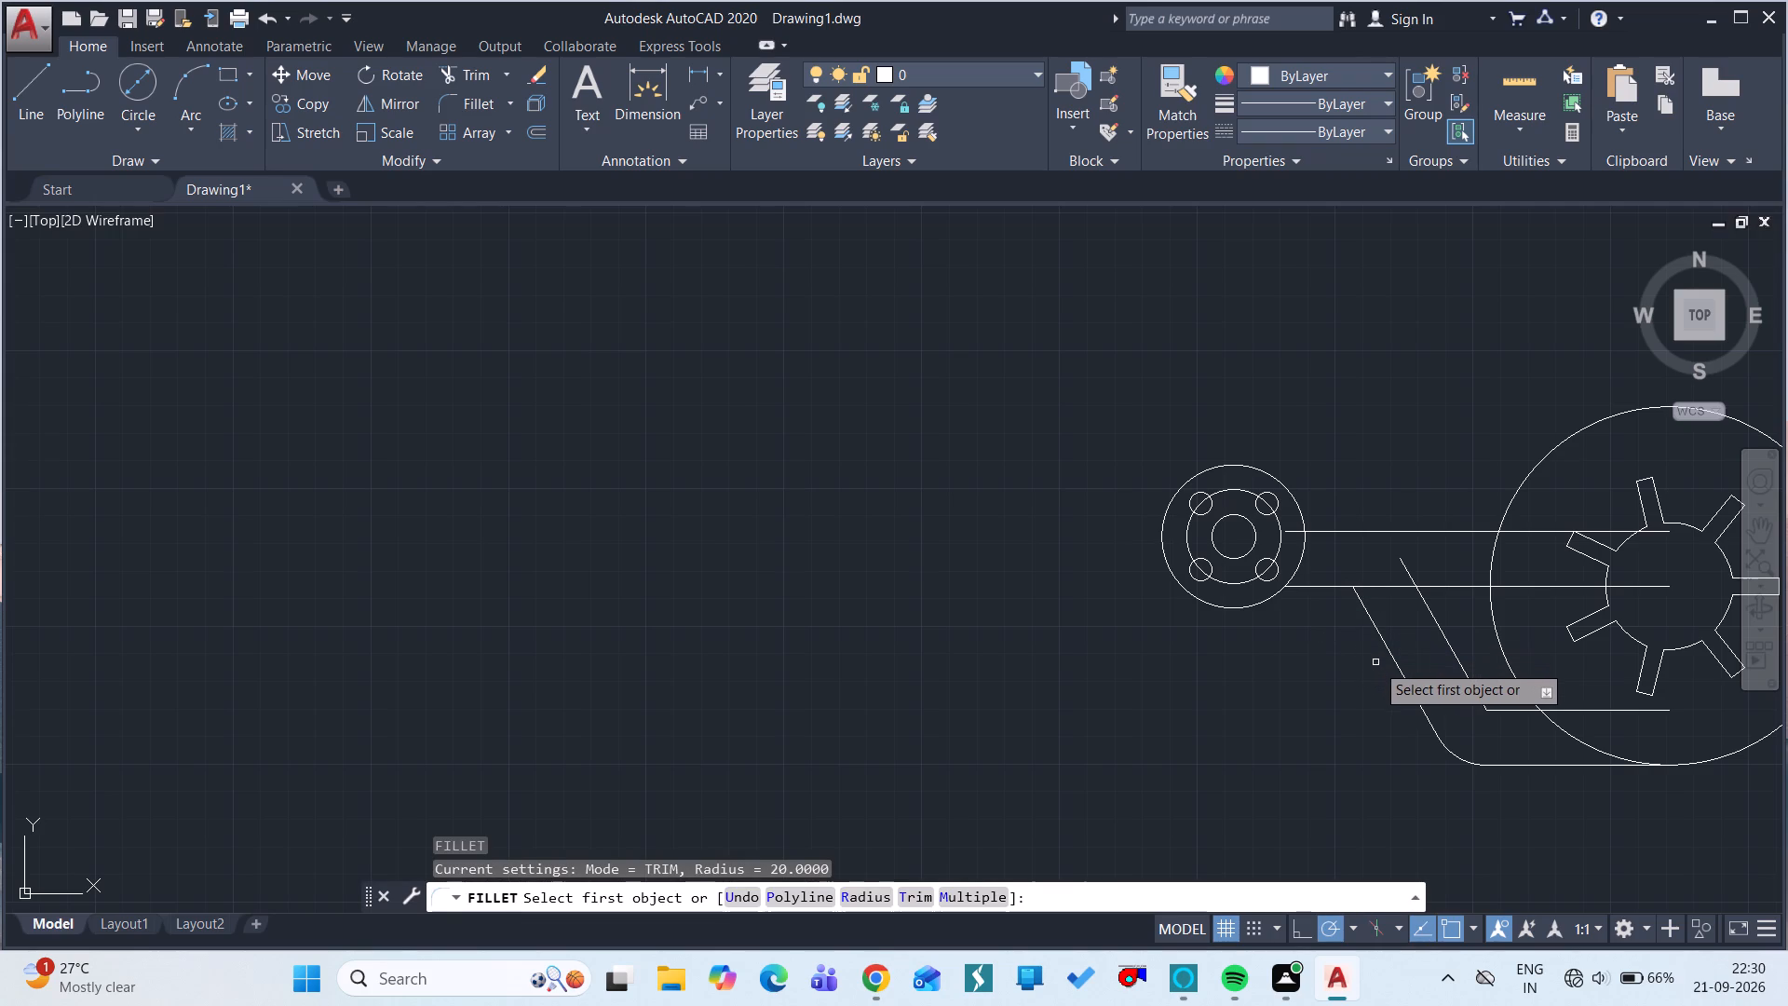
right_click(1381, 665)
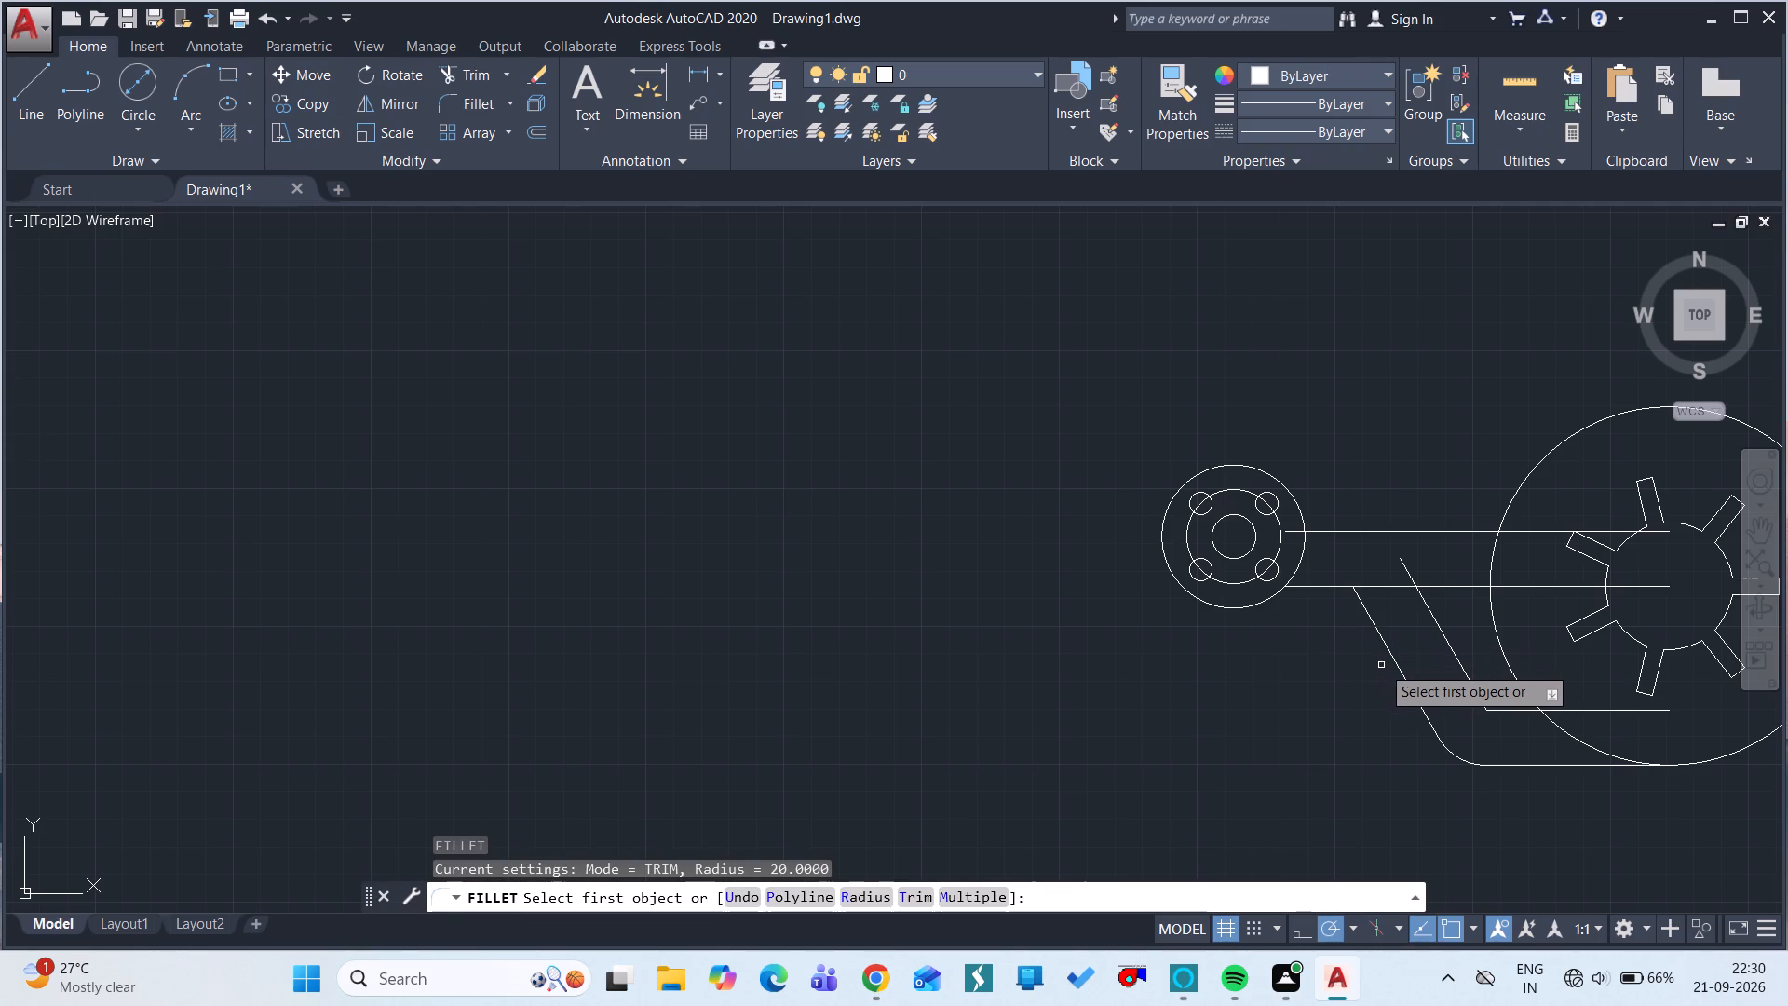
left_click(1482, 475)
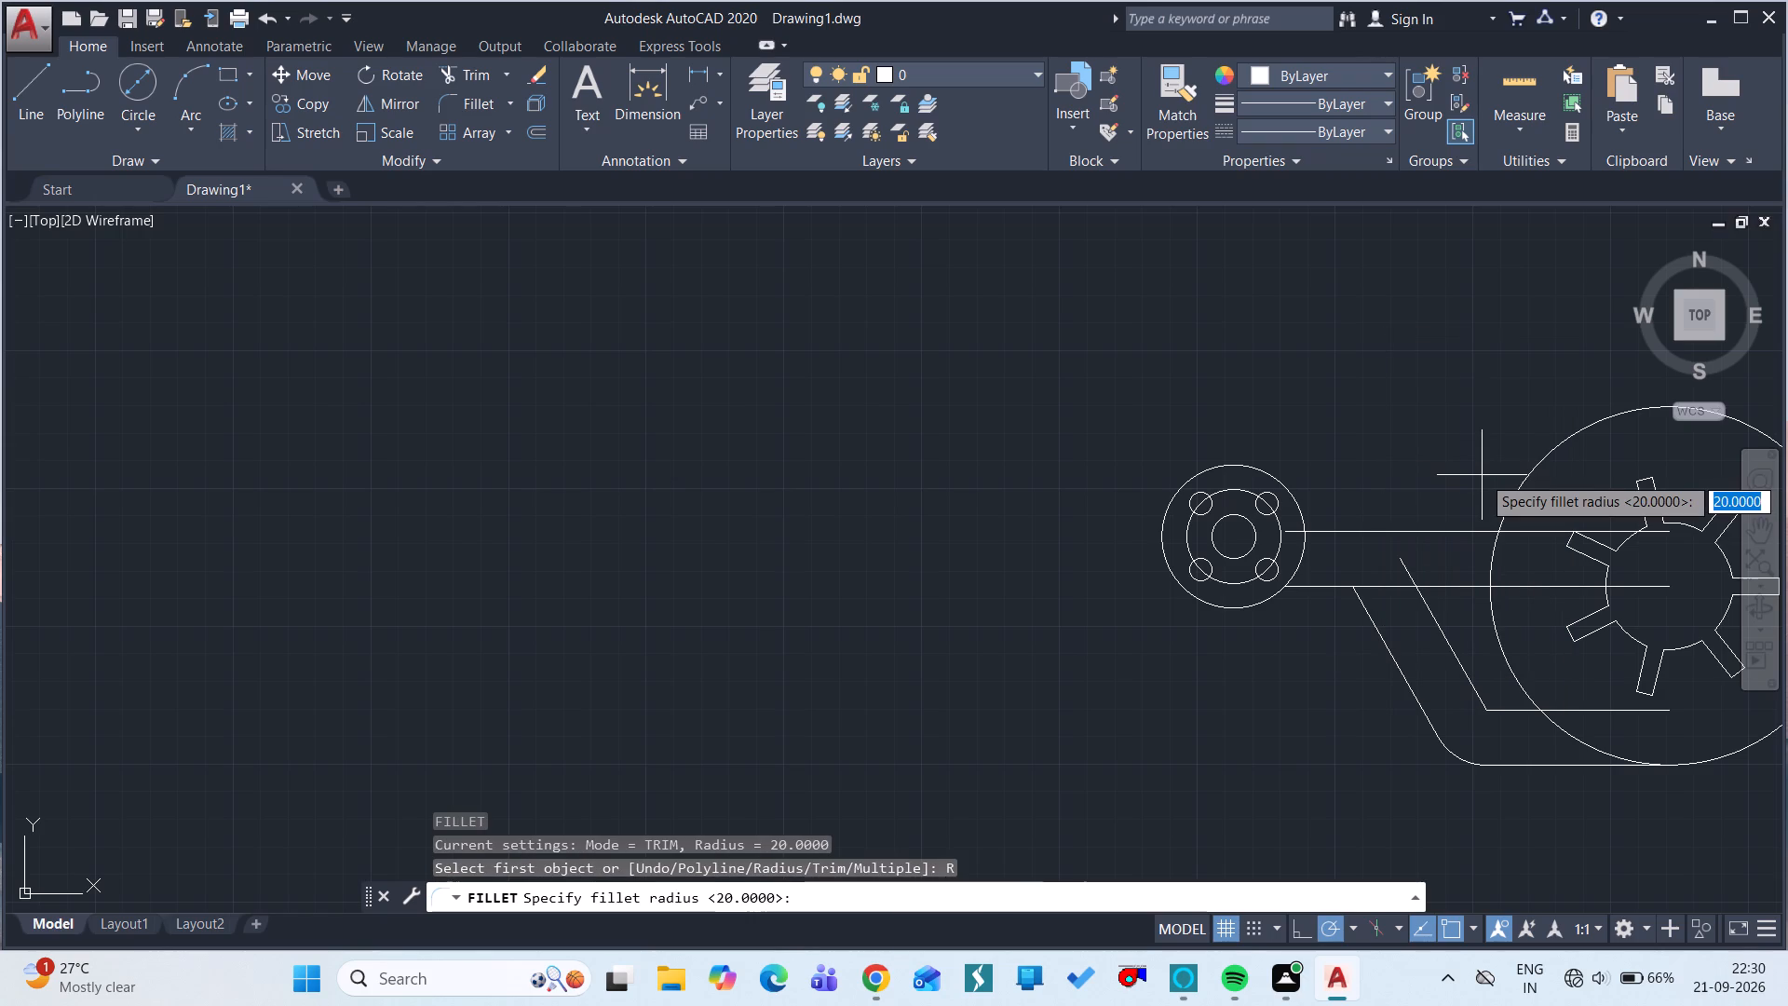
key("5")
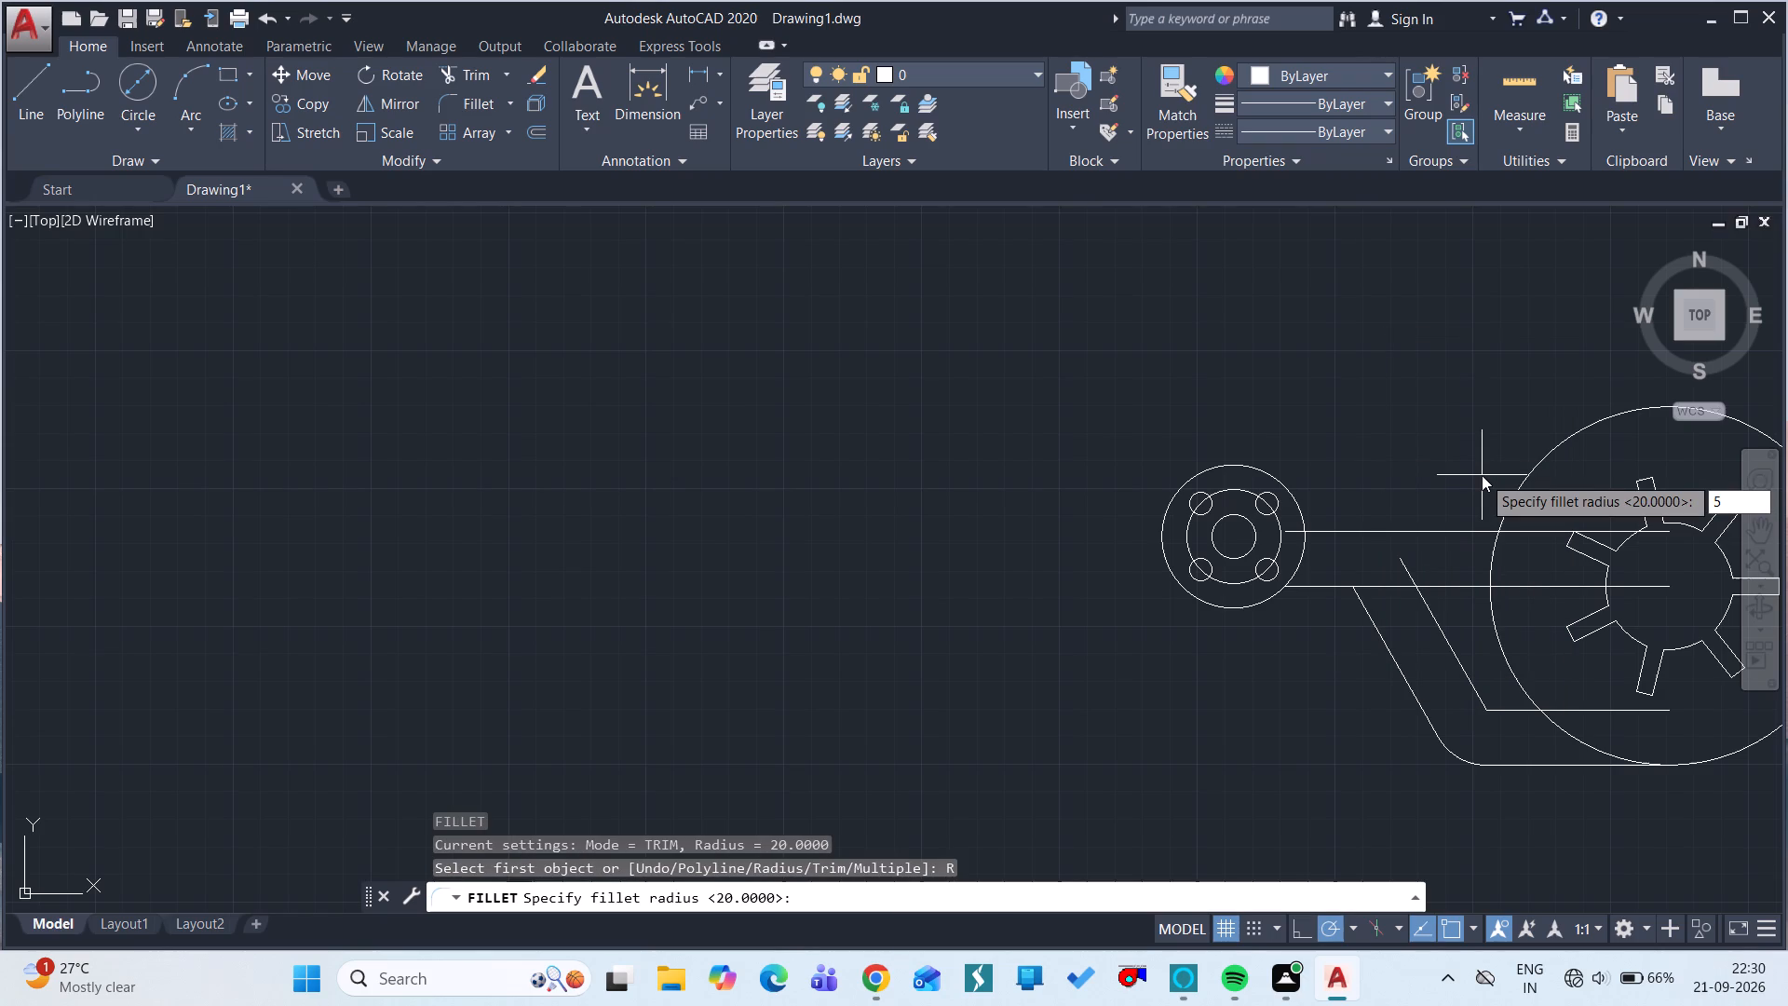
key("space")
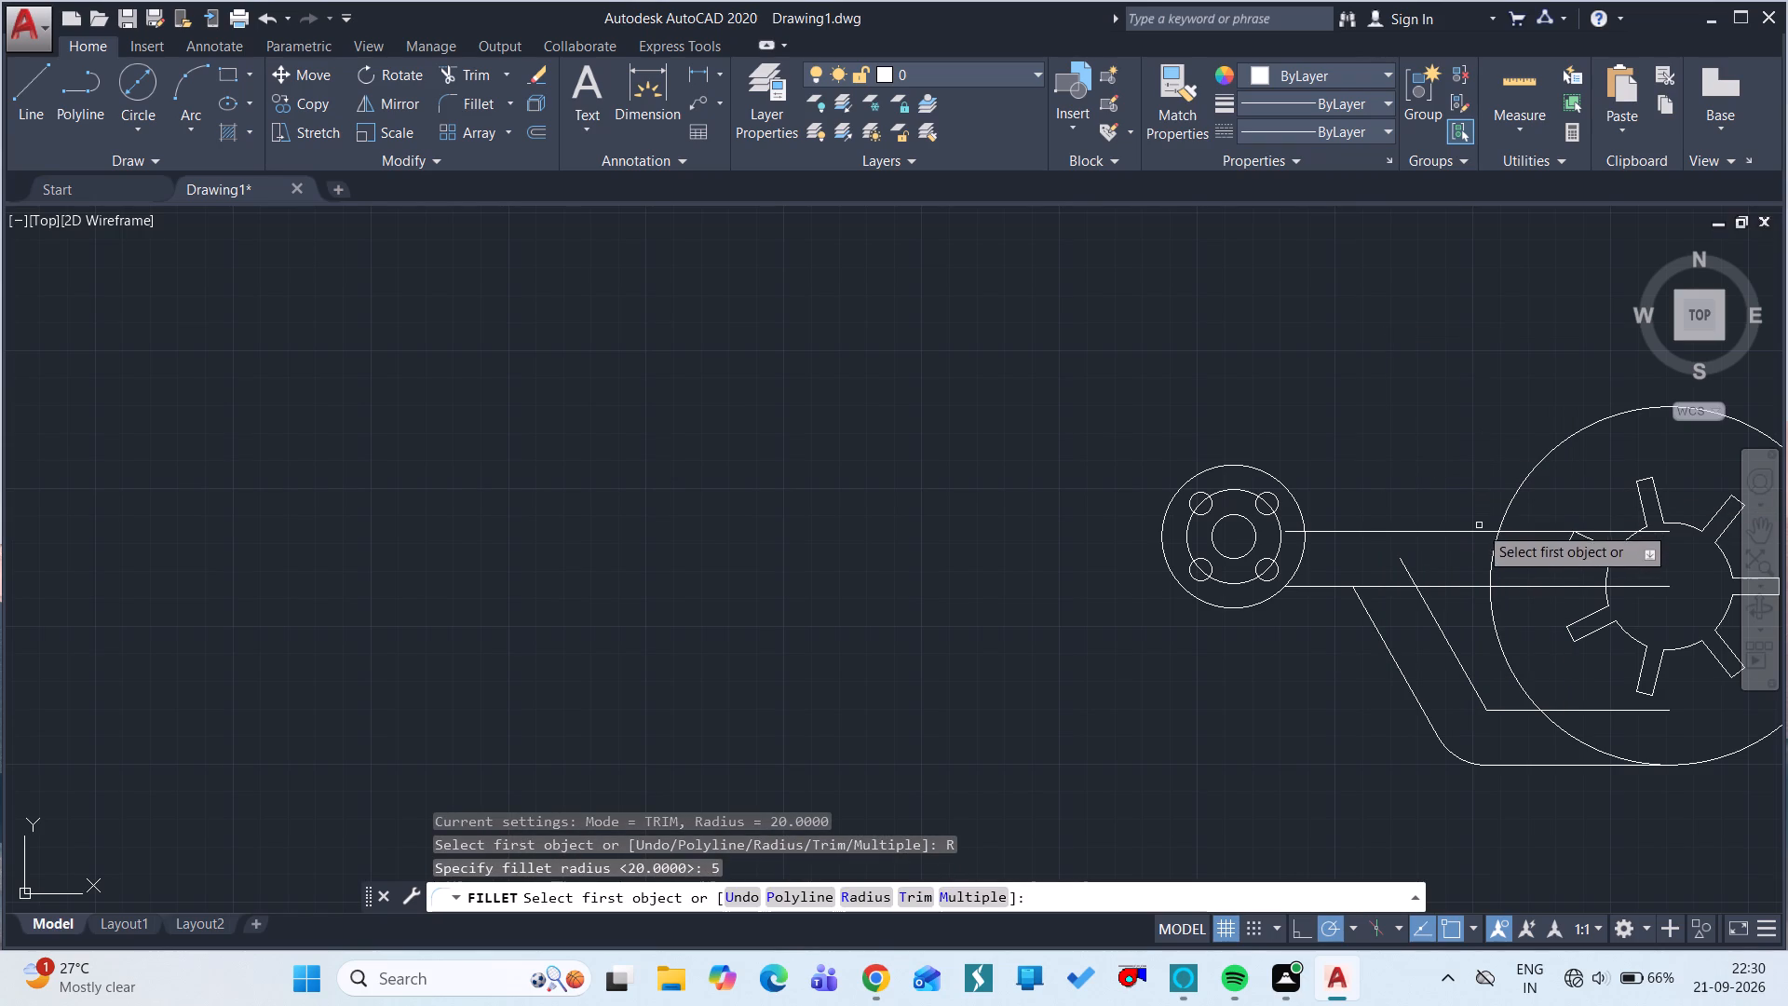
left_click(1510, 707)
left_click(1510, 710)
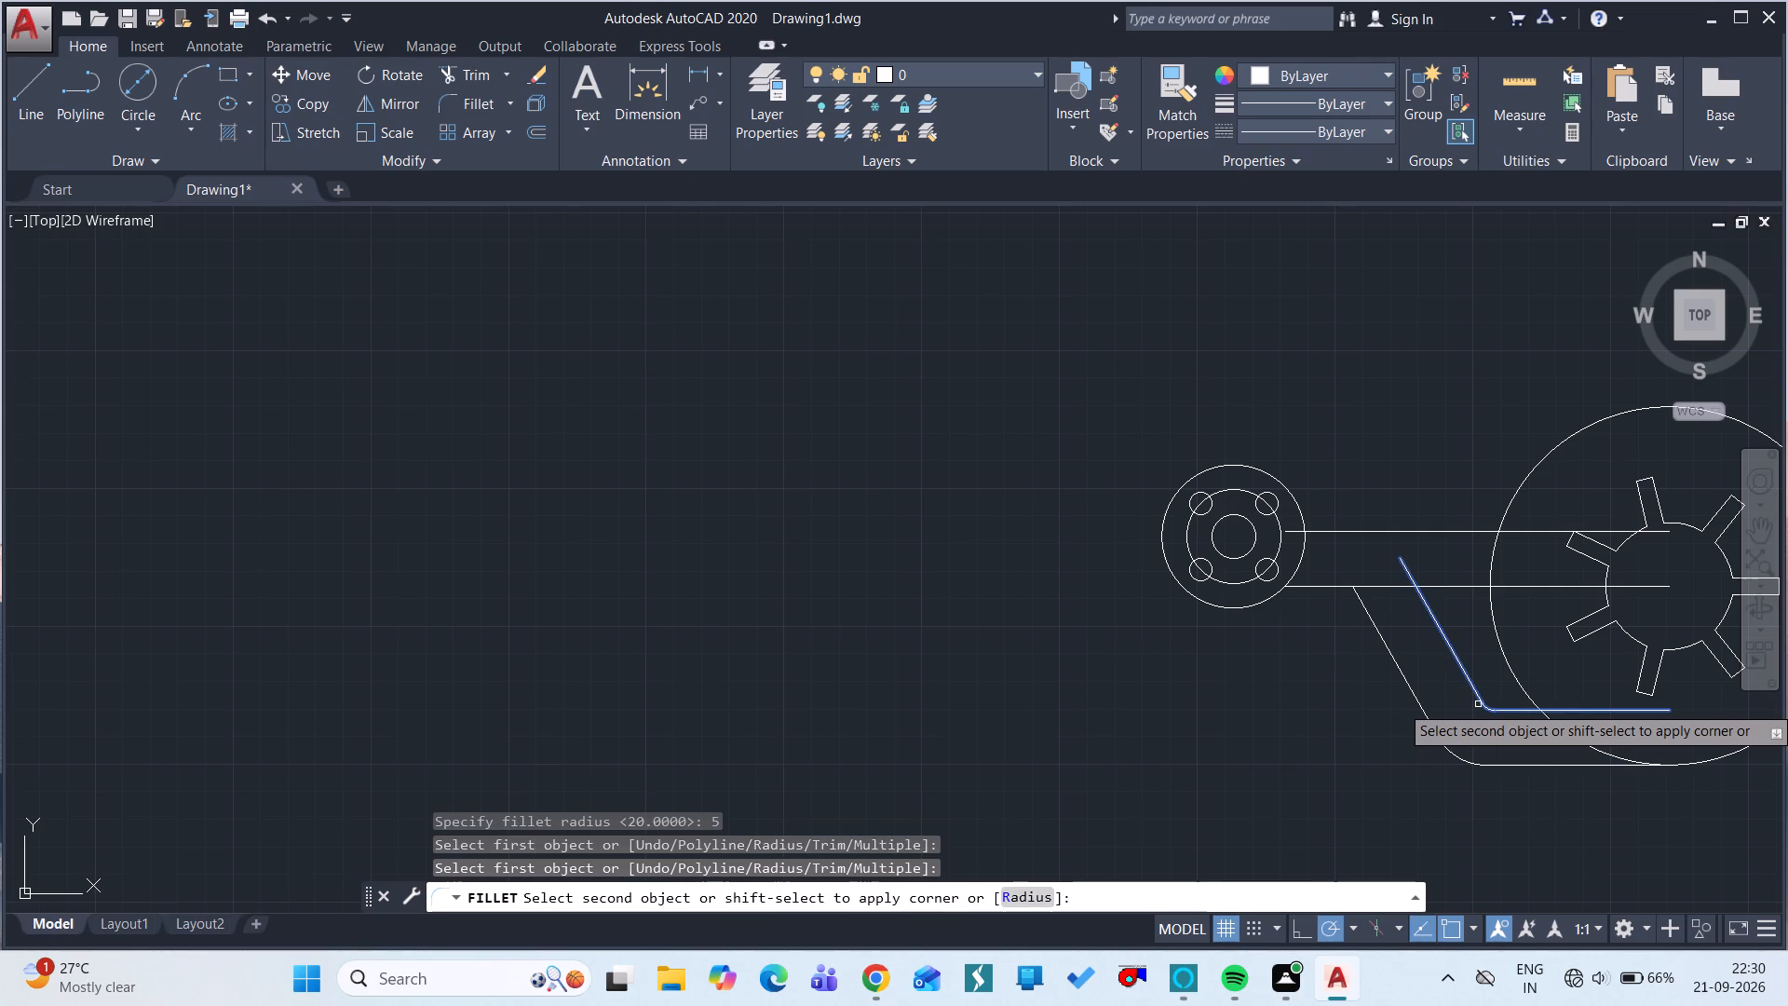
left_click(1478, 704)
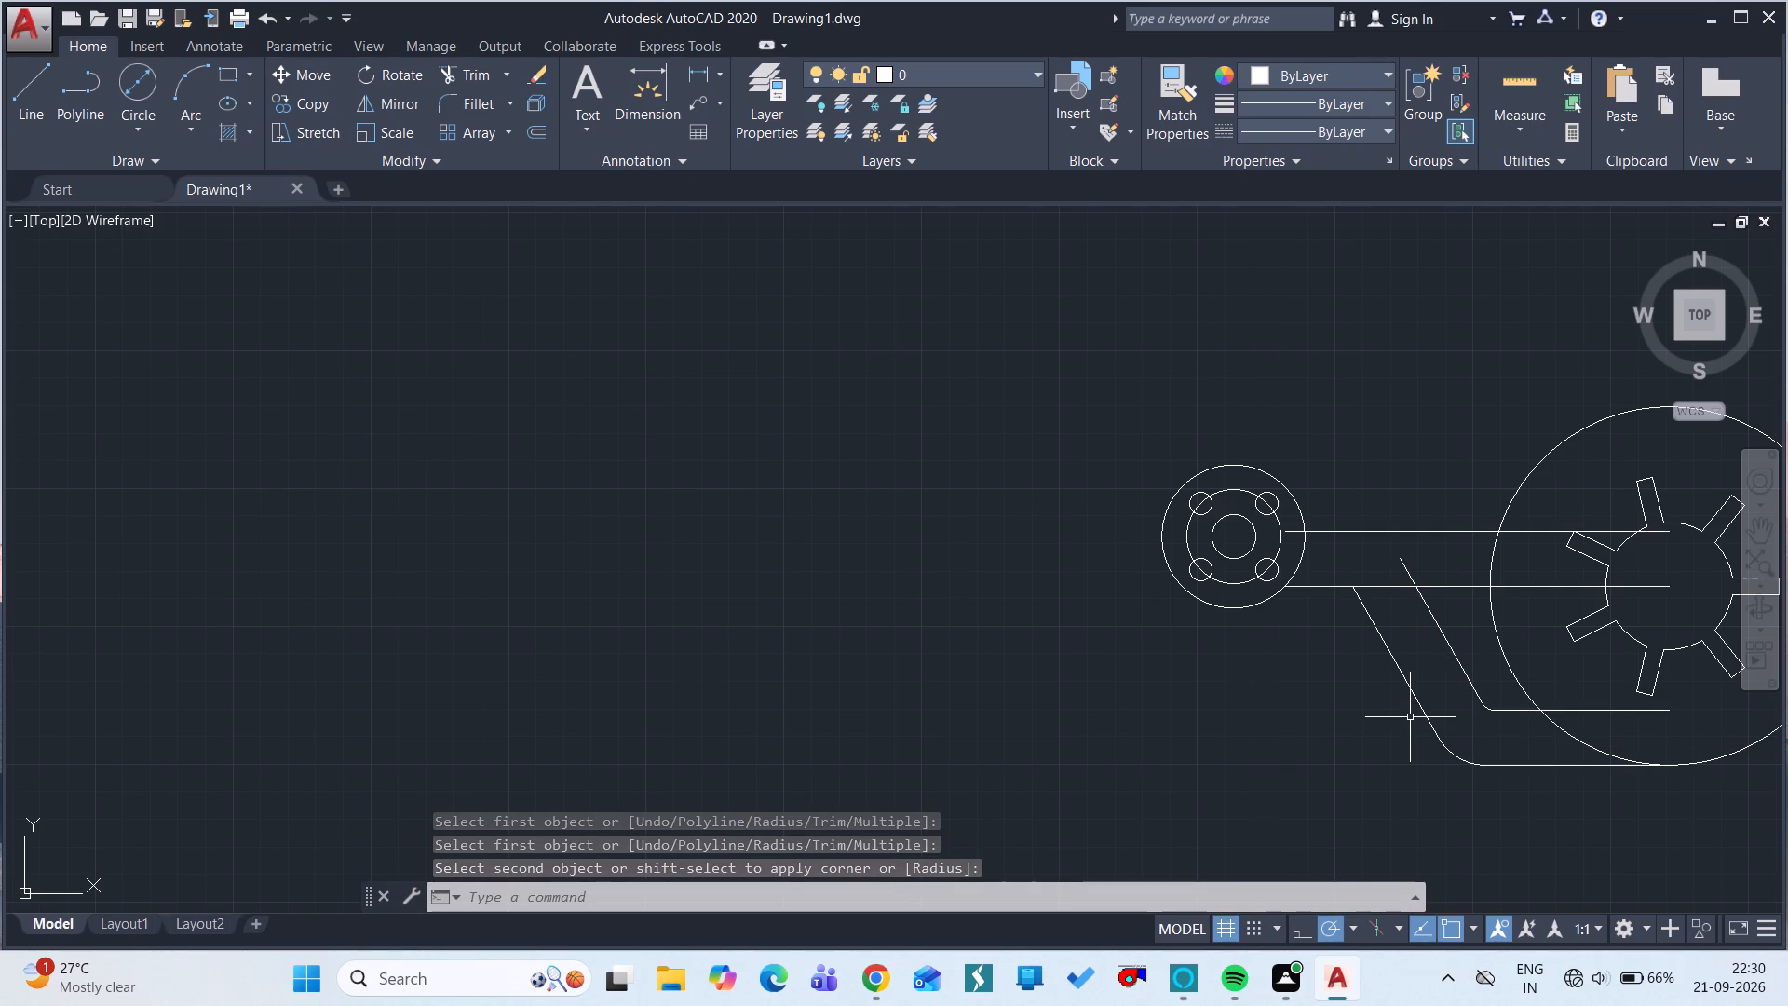
Fillet the corner between the inner sloping line and the inner base line with a radius of 8.
key("f")
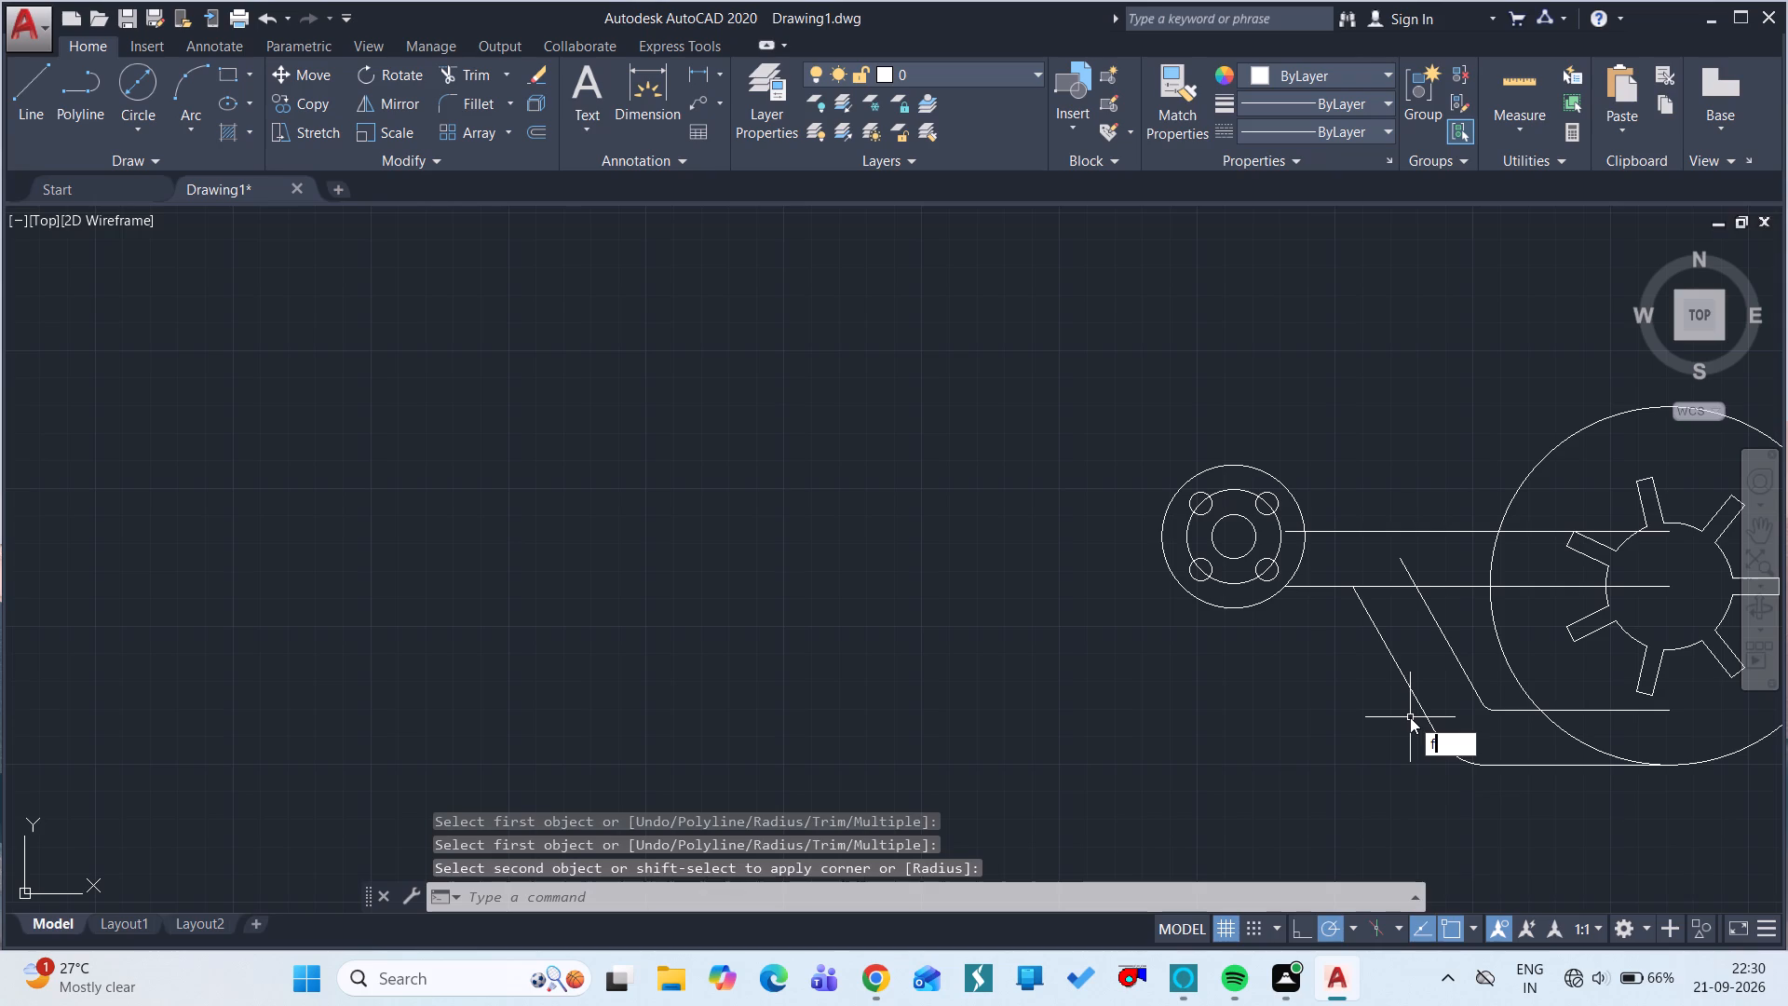
key("space")
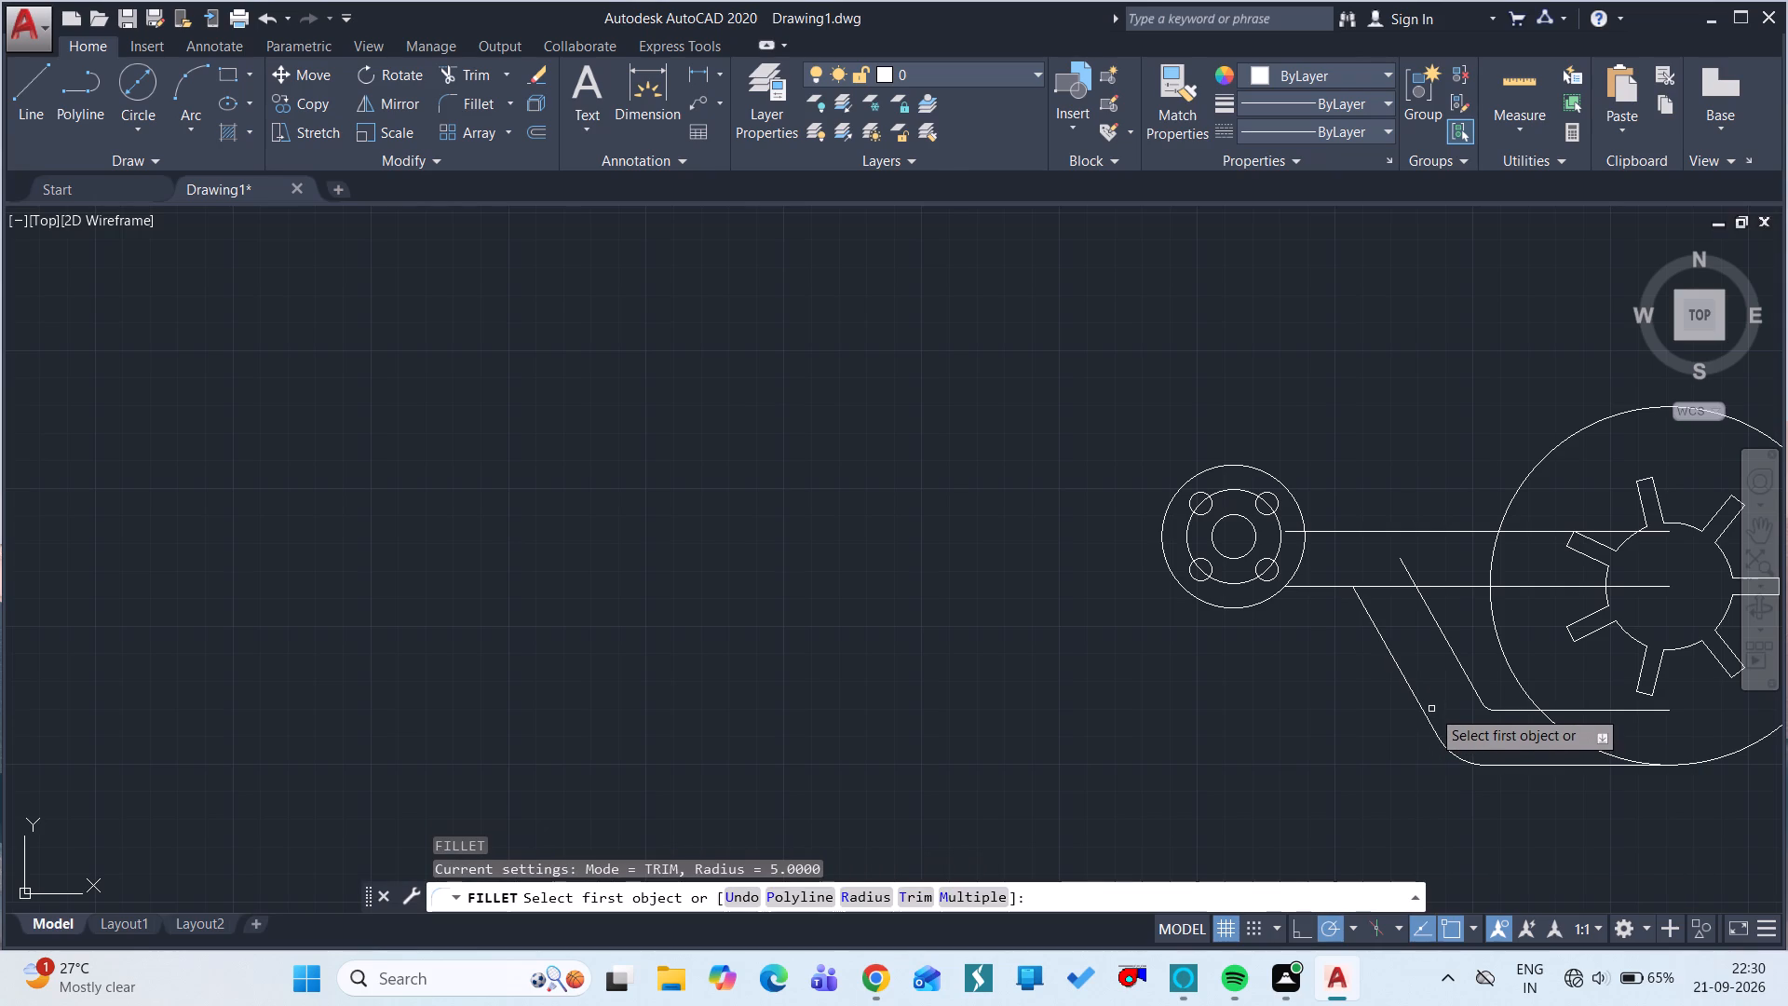
right_click(1526, 649)
left_click(1646, 464)
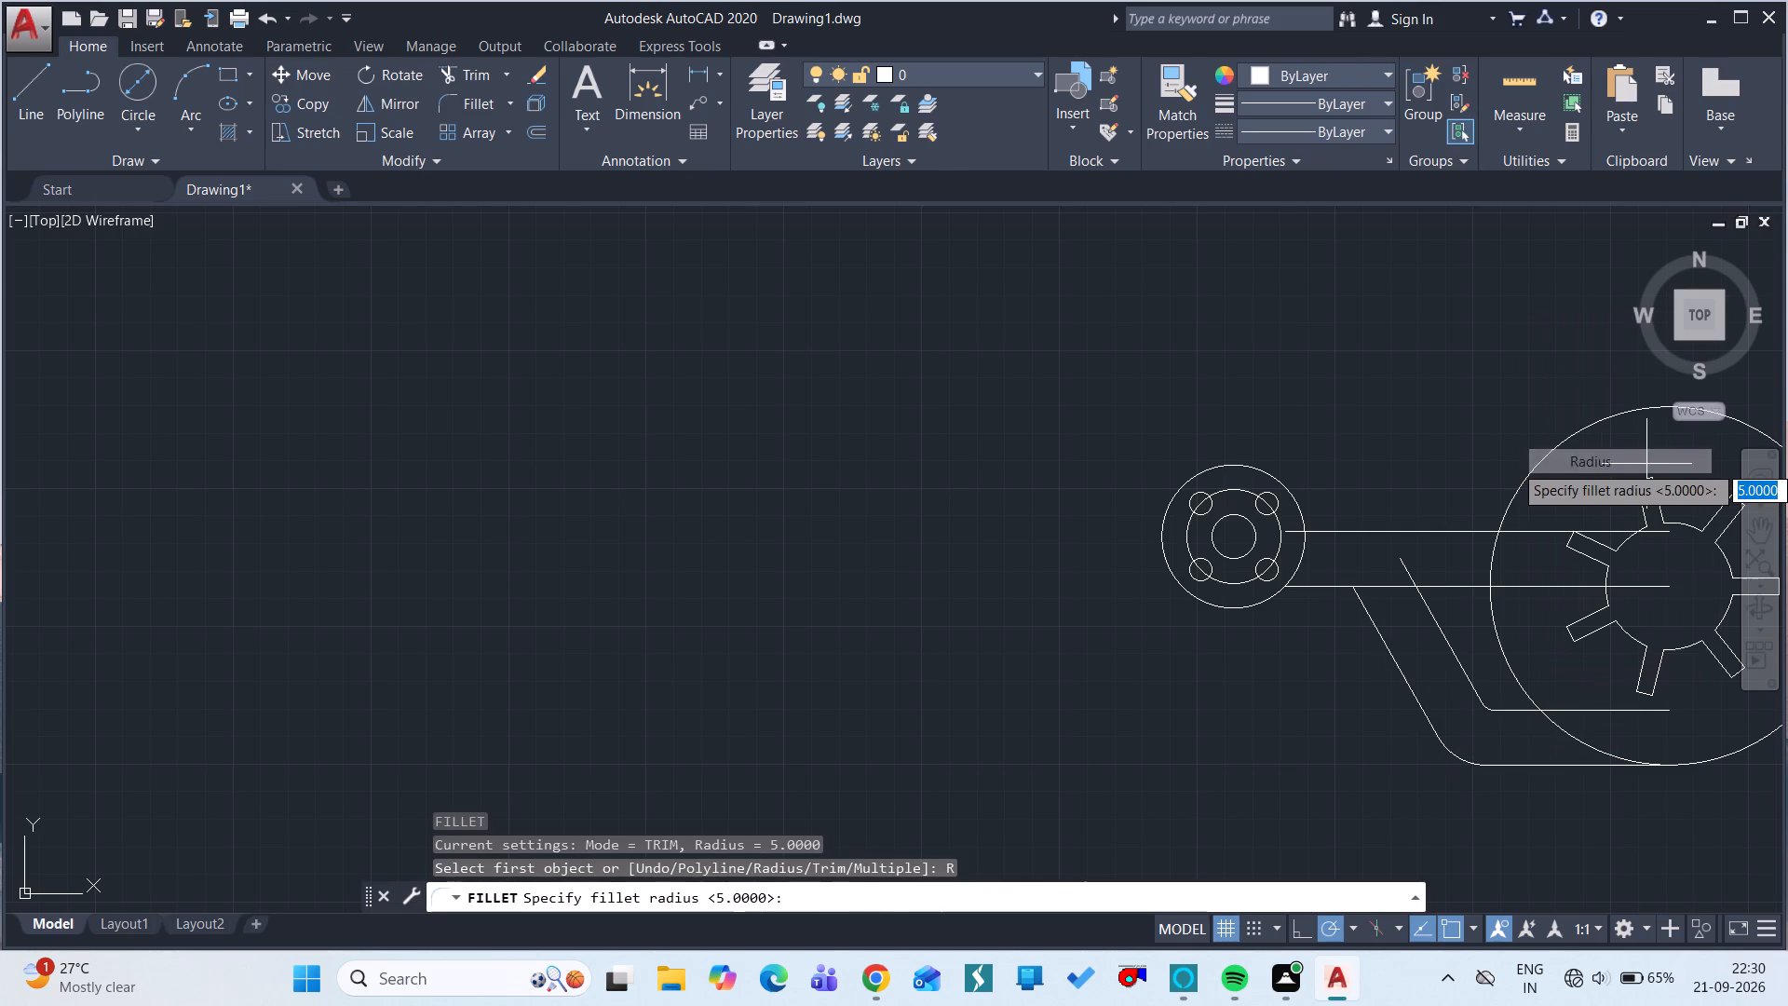
key("8")
key("space")
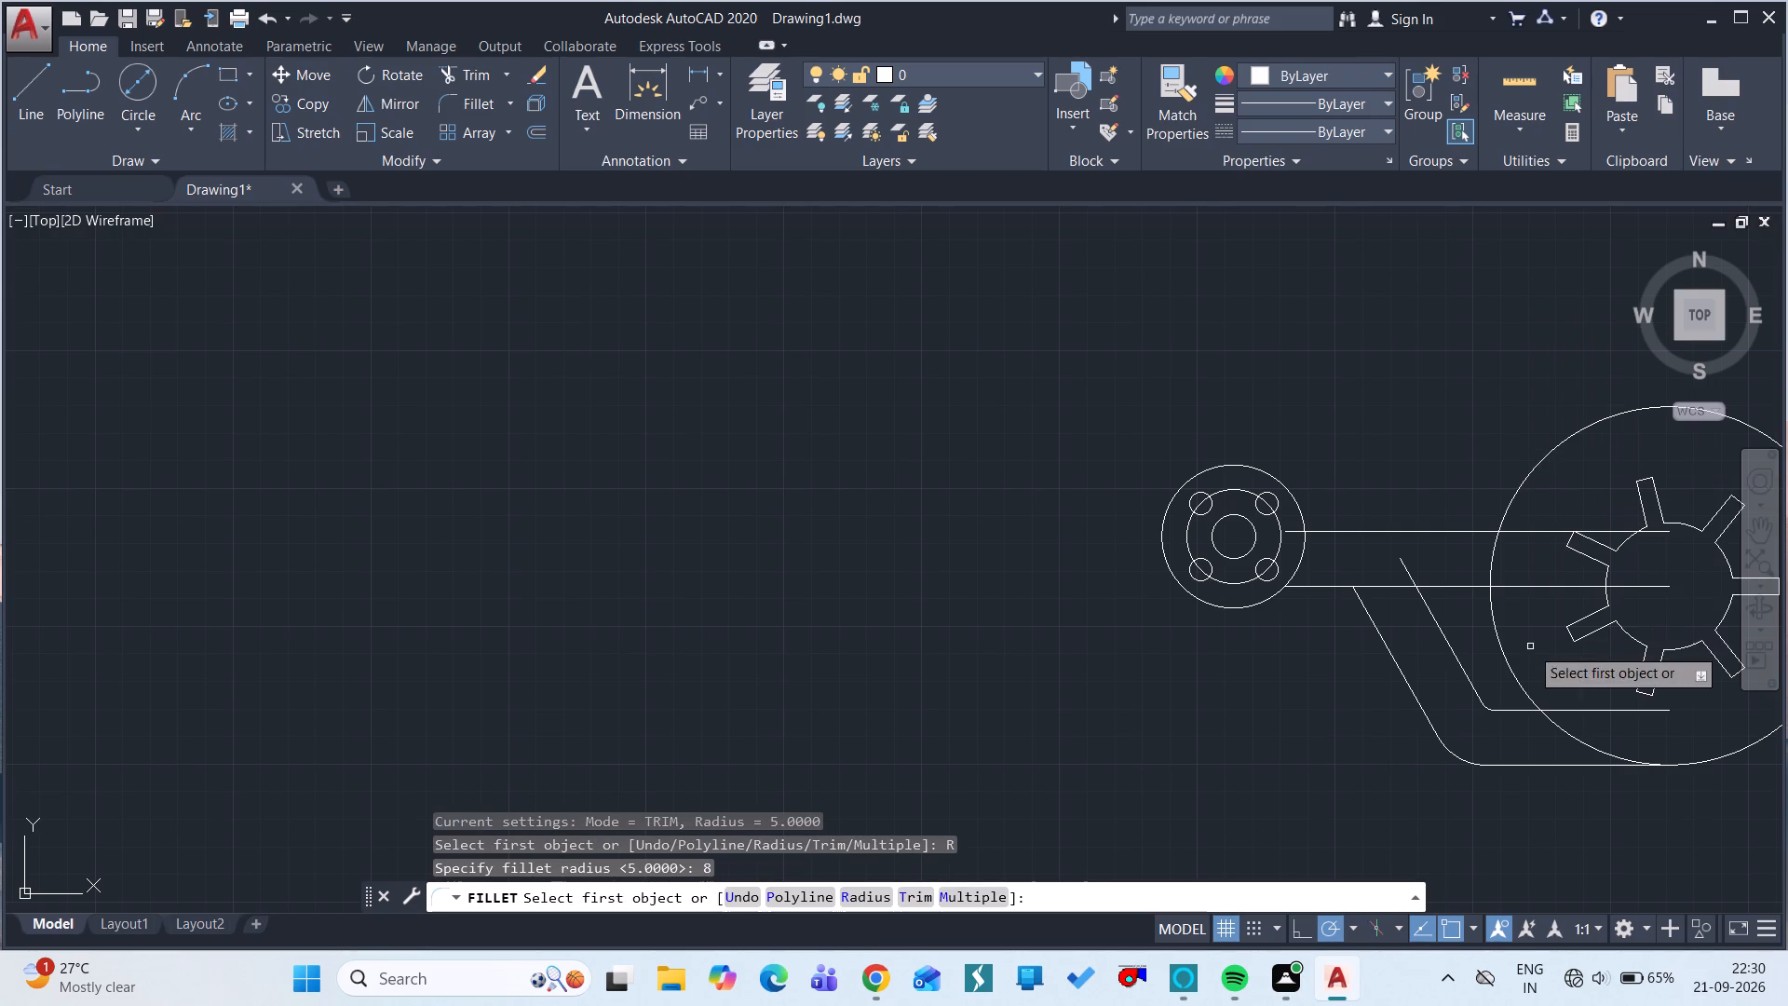
left_click(1468, 679)
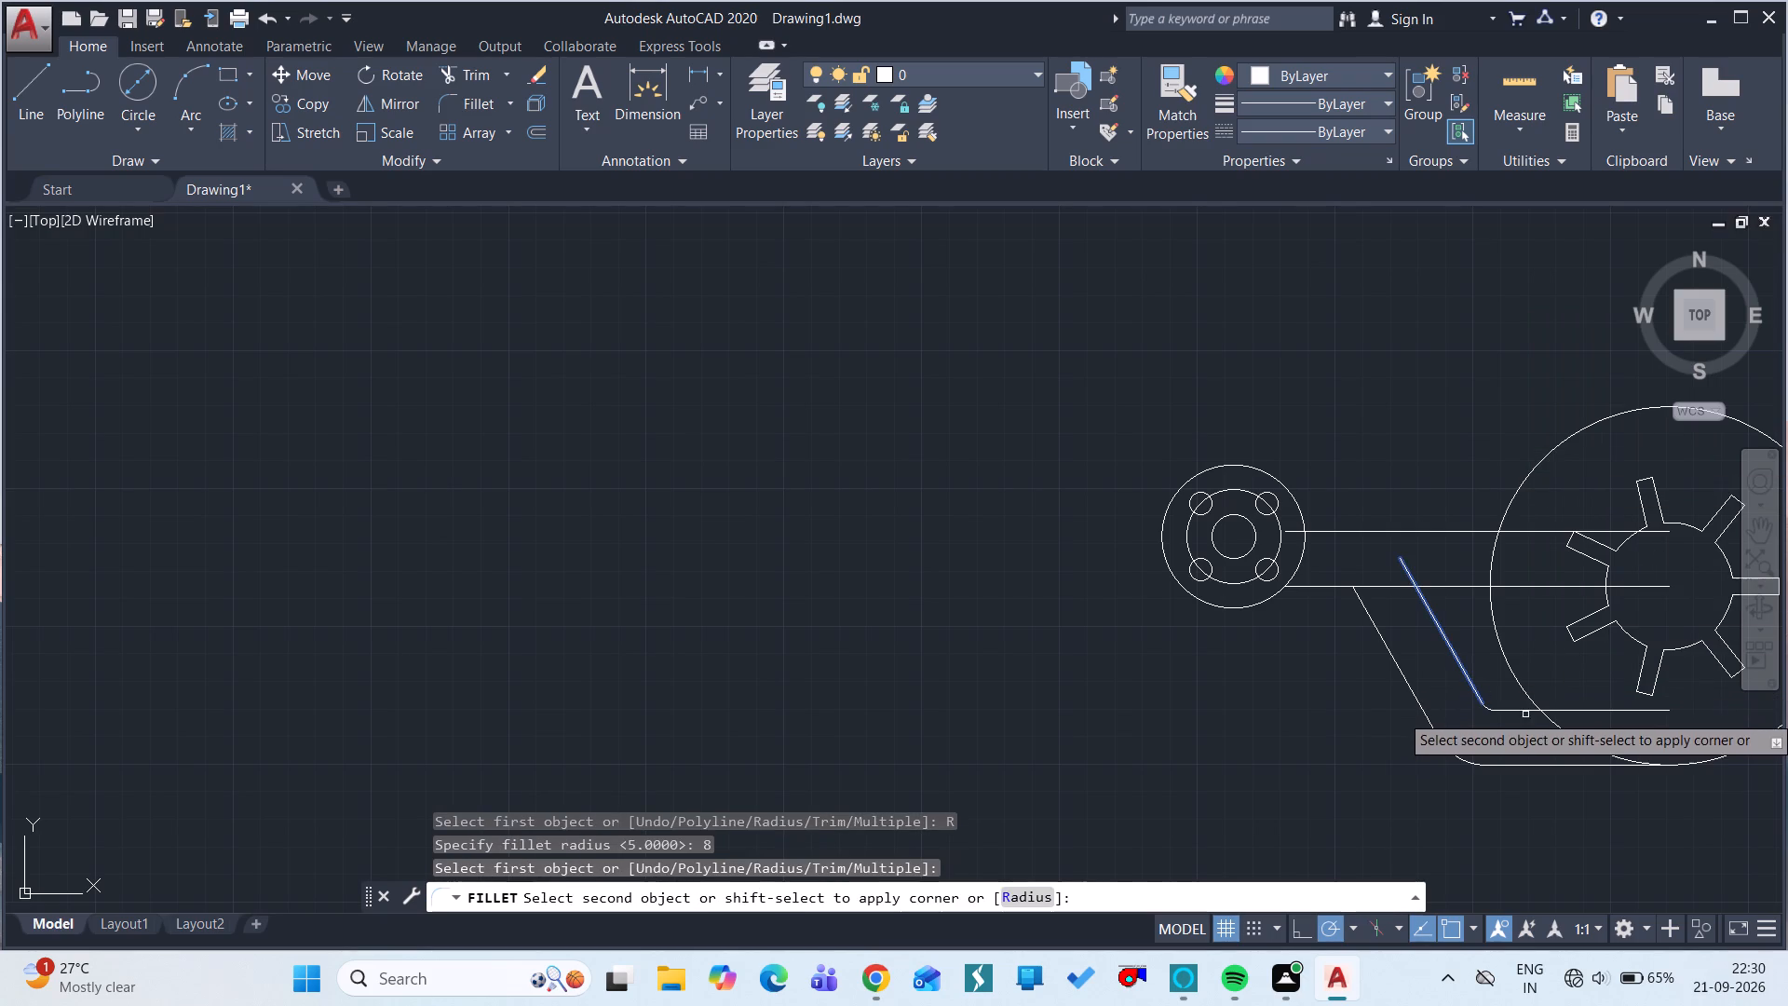
left_click(1525, 711)
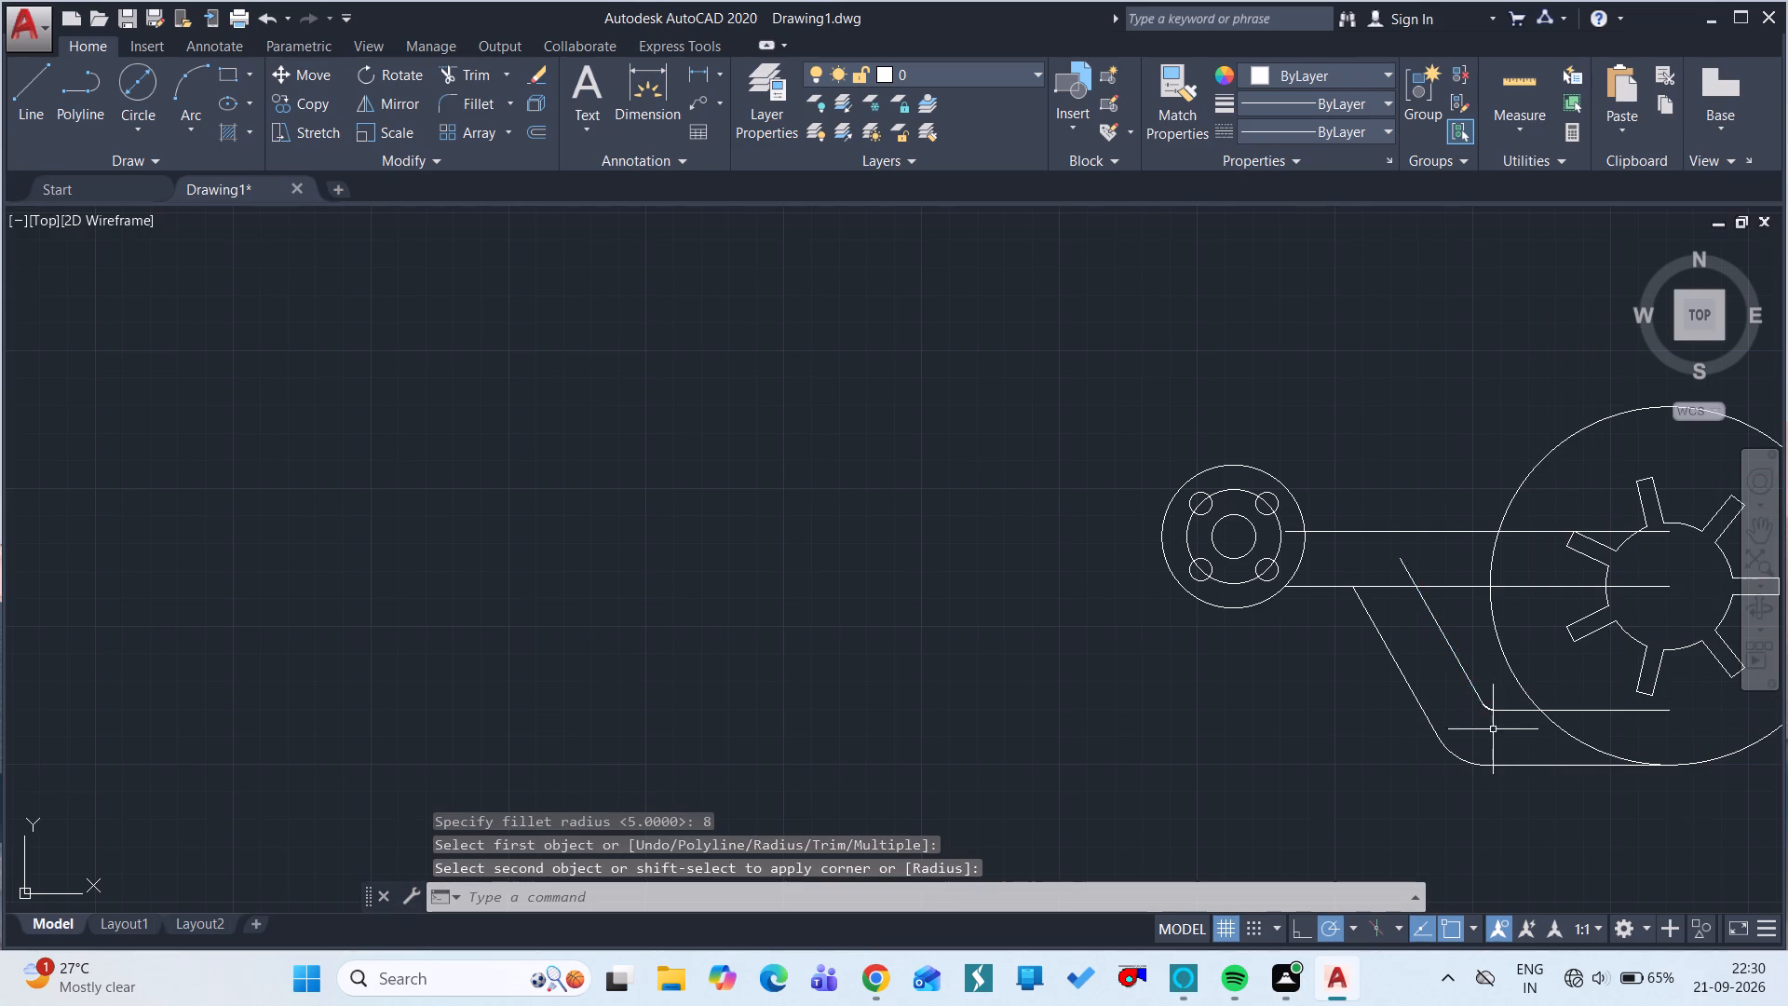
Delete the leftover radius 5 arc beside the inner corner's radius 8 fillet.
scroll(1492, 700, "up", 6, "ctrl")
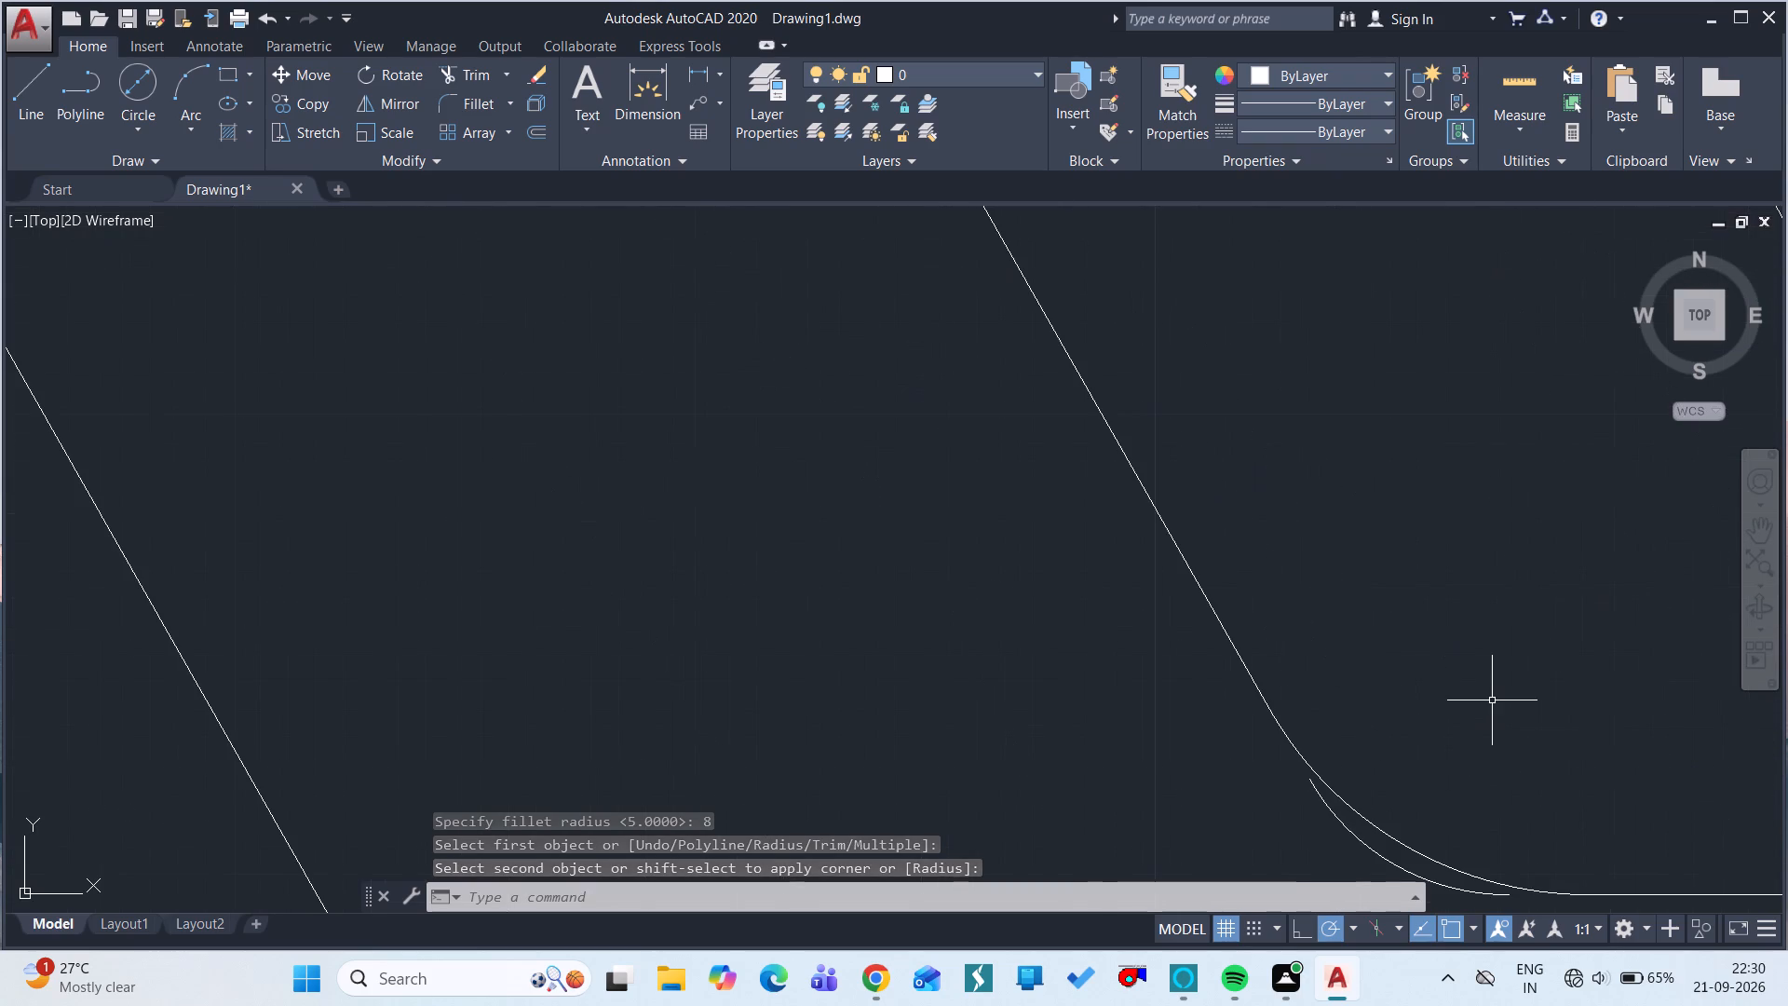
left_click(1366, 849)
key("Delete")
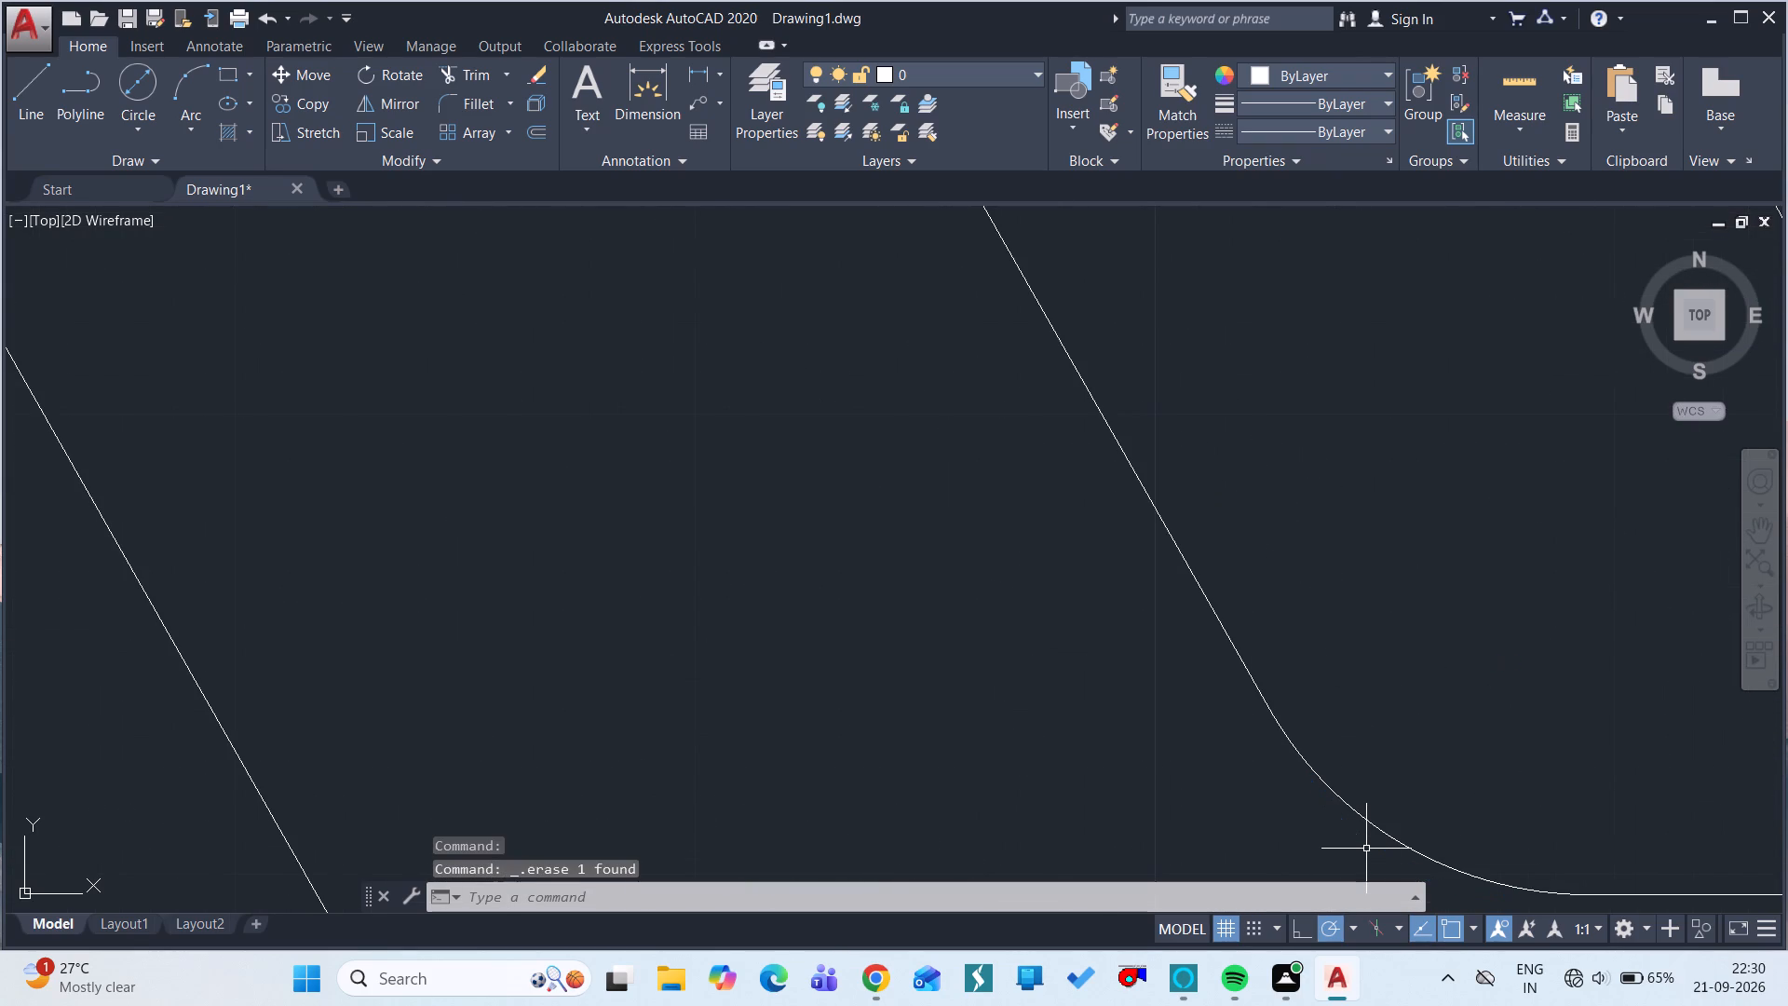
Fillet the corner between the inner base line and the wheel's outer circle with a radius of 5.
scroll(1366, 849, "down", 4, "ctrl")
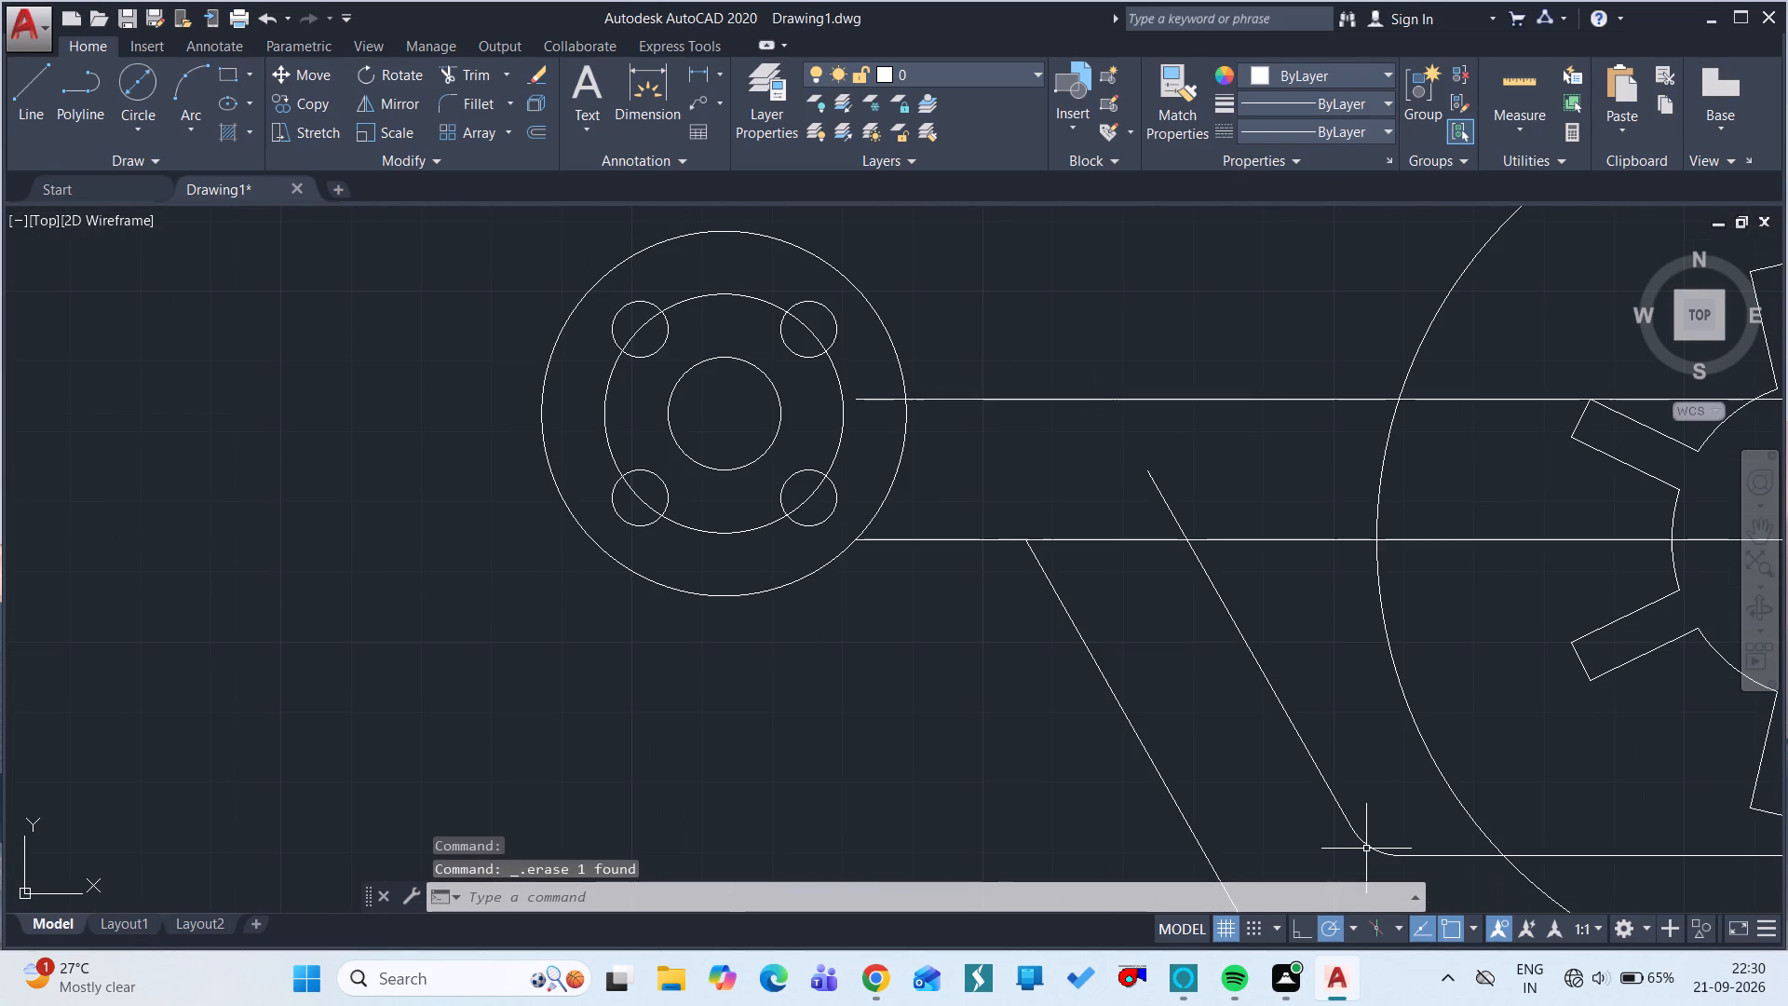
type("f")
key("space")
right_click(1469, 806)
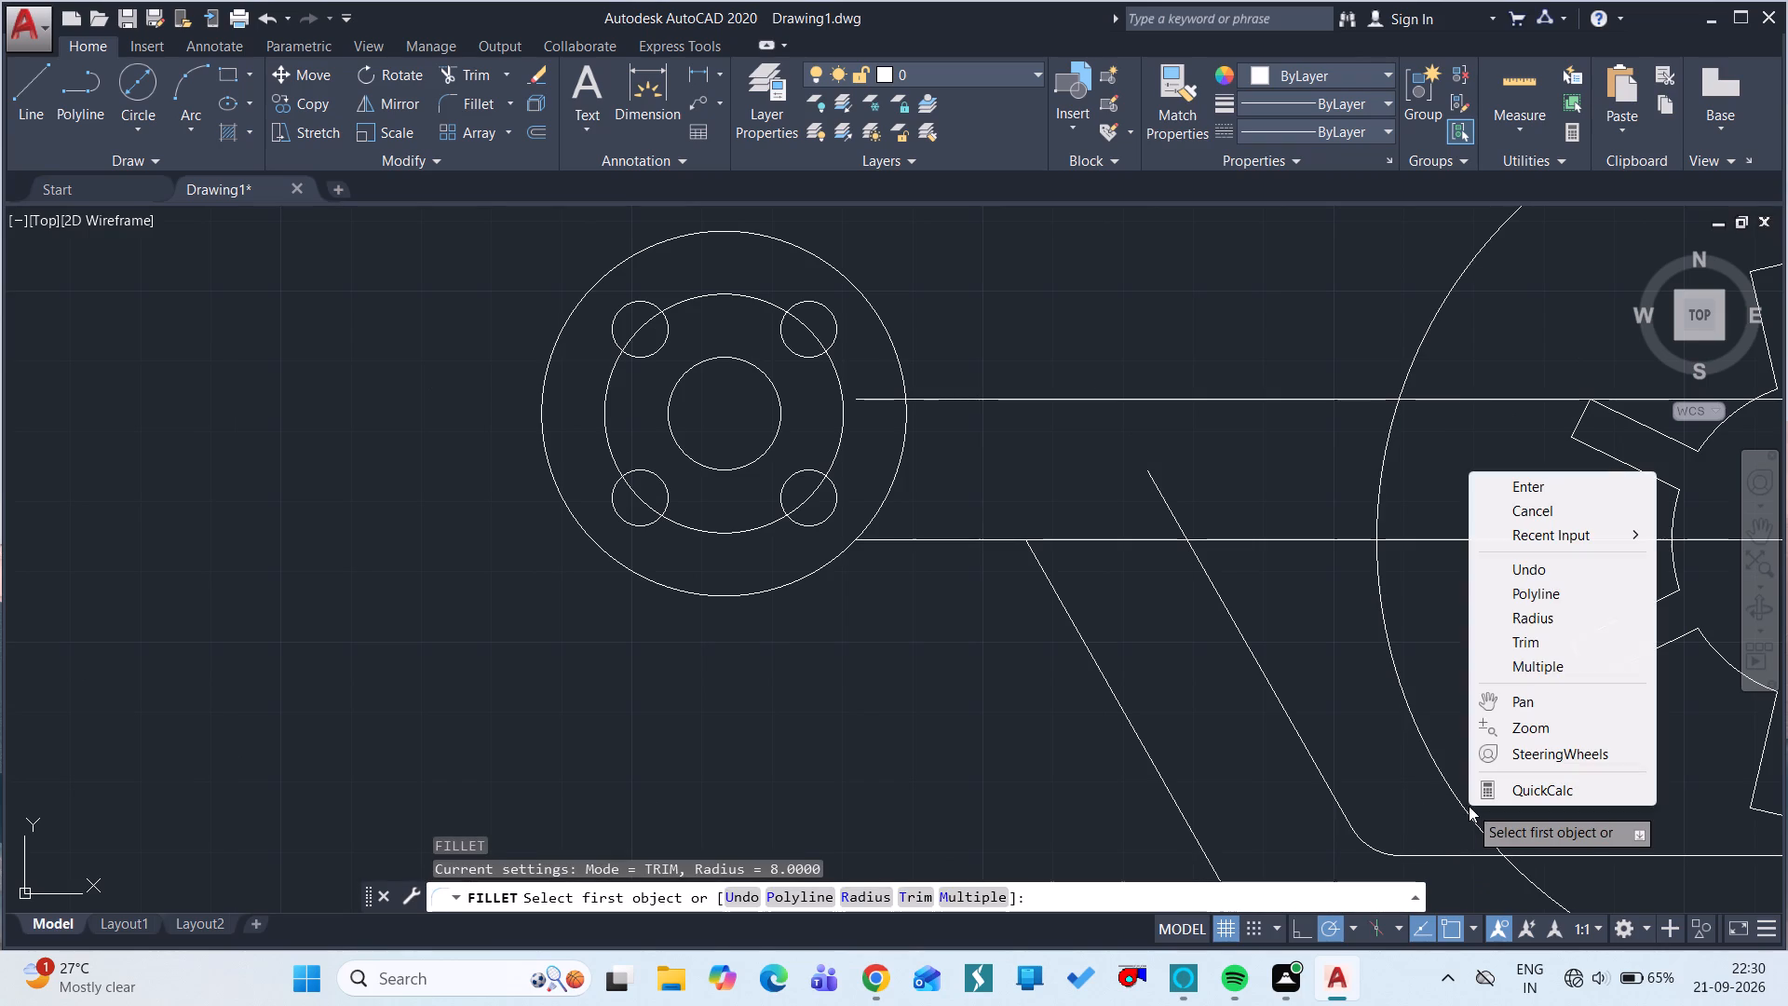
left_click(1587, 619)
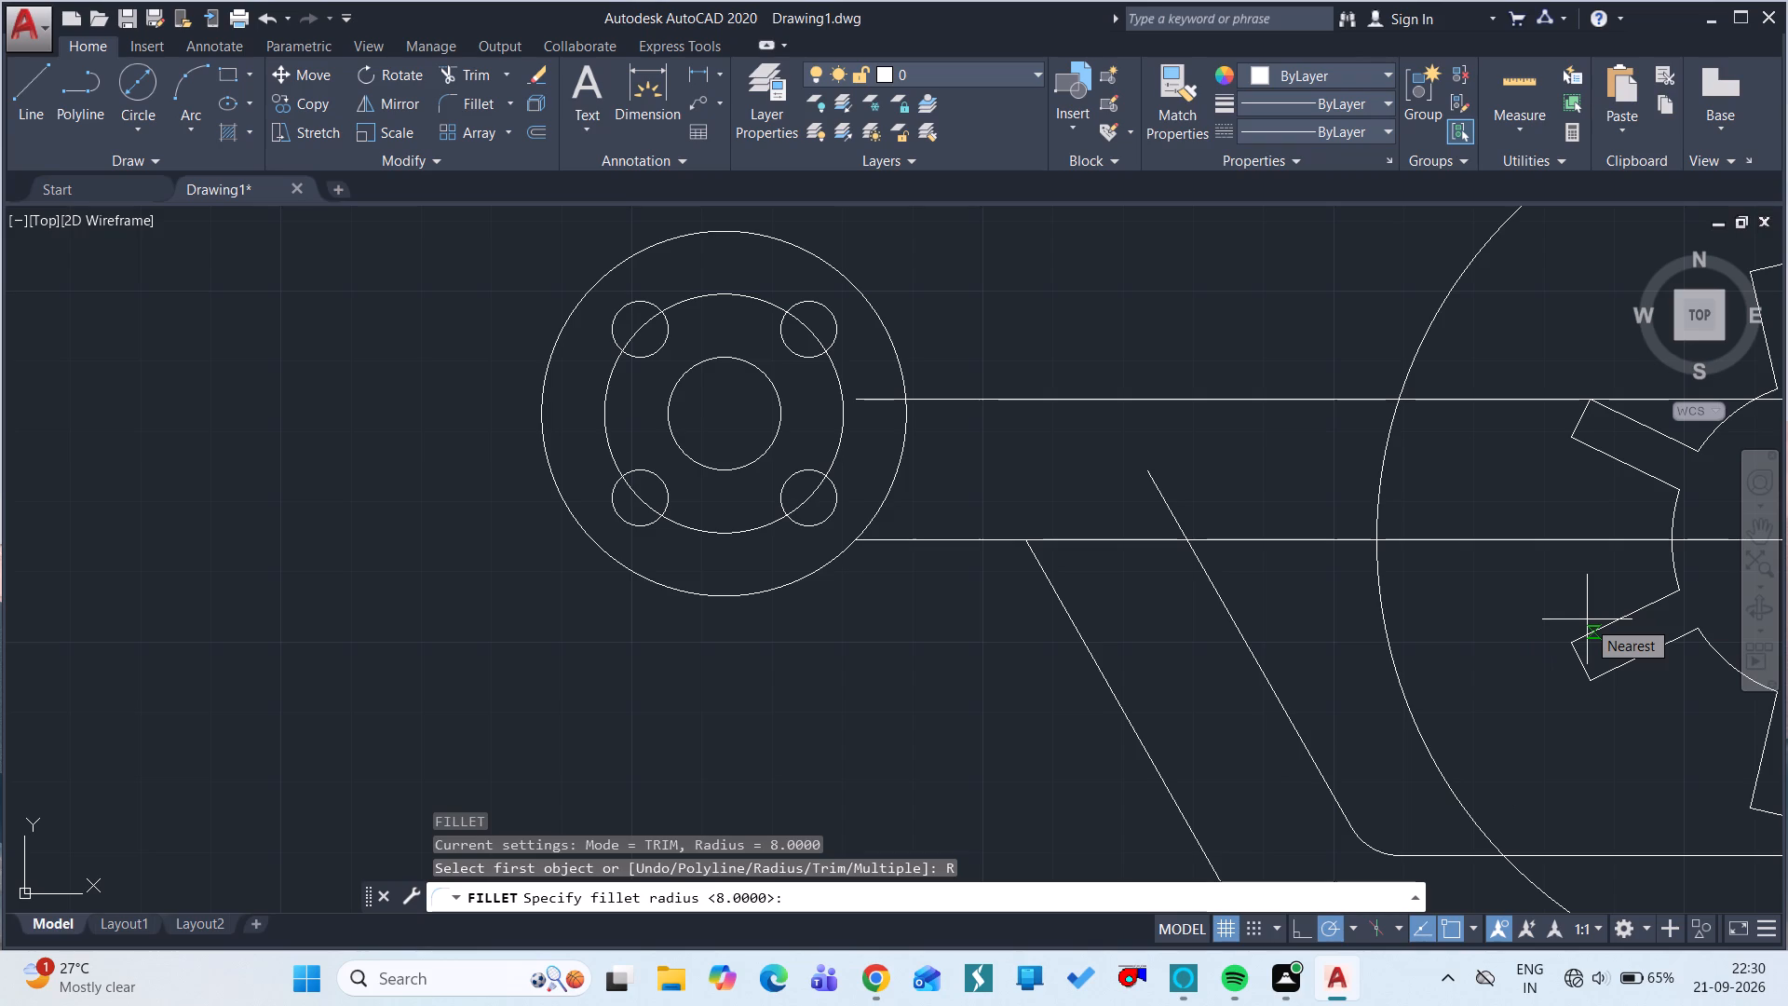
key("5")
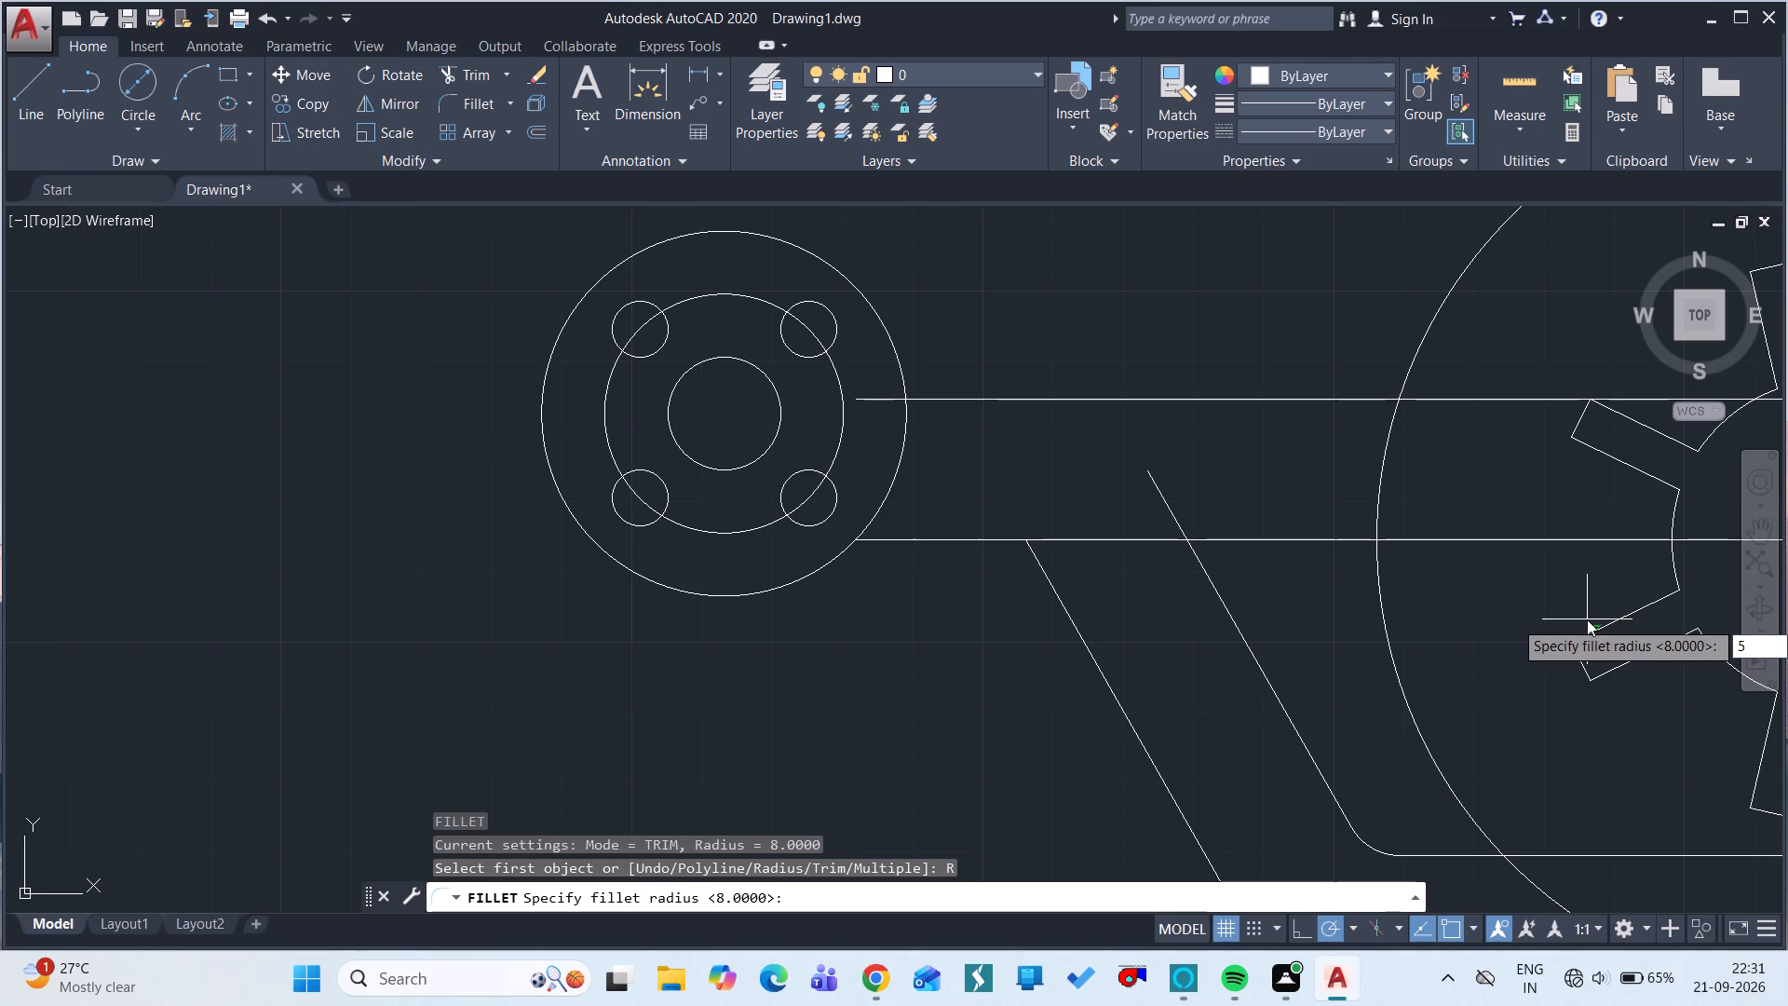
key("space")
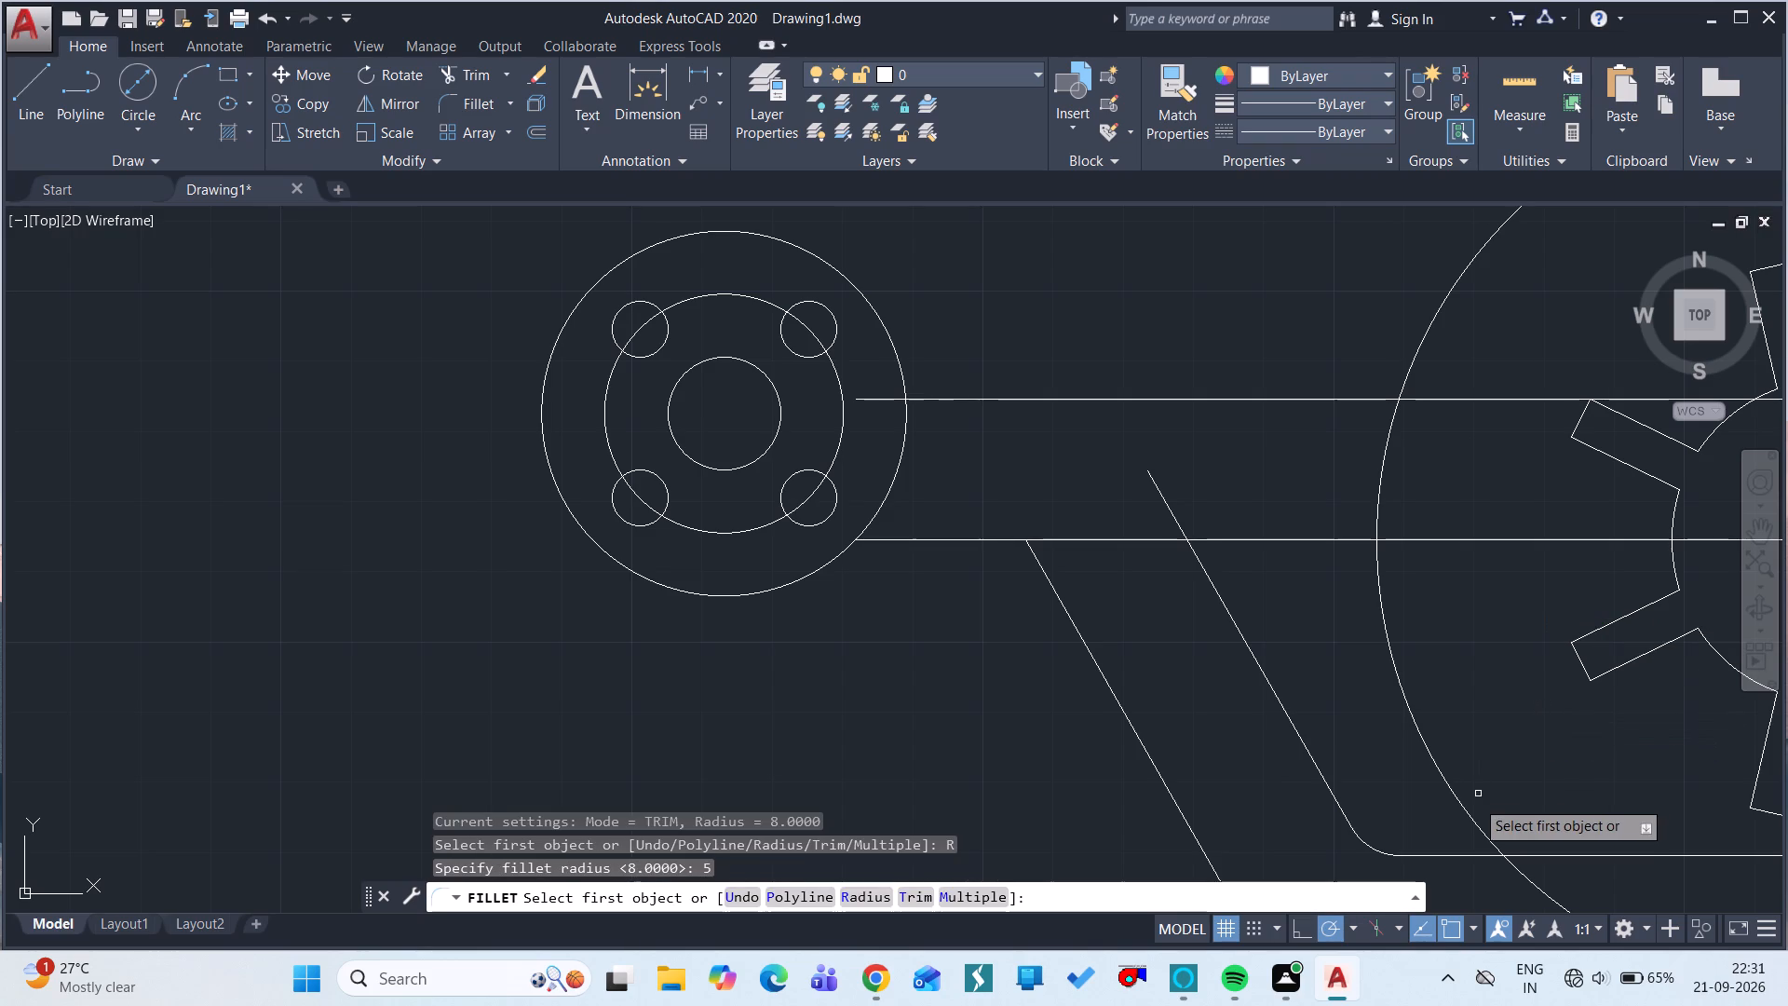
left_click(1448, 855)
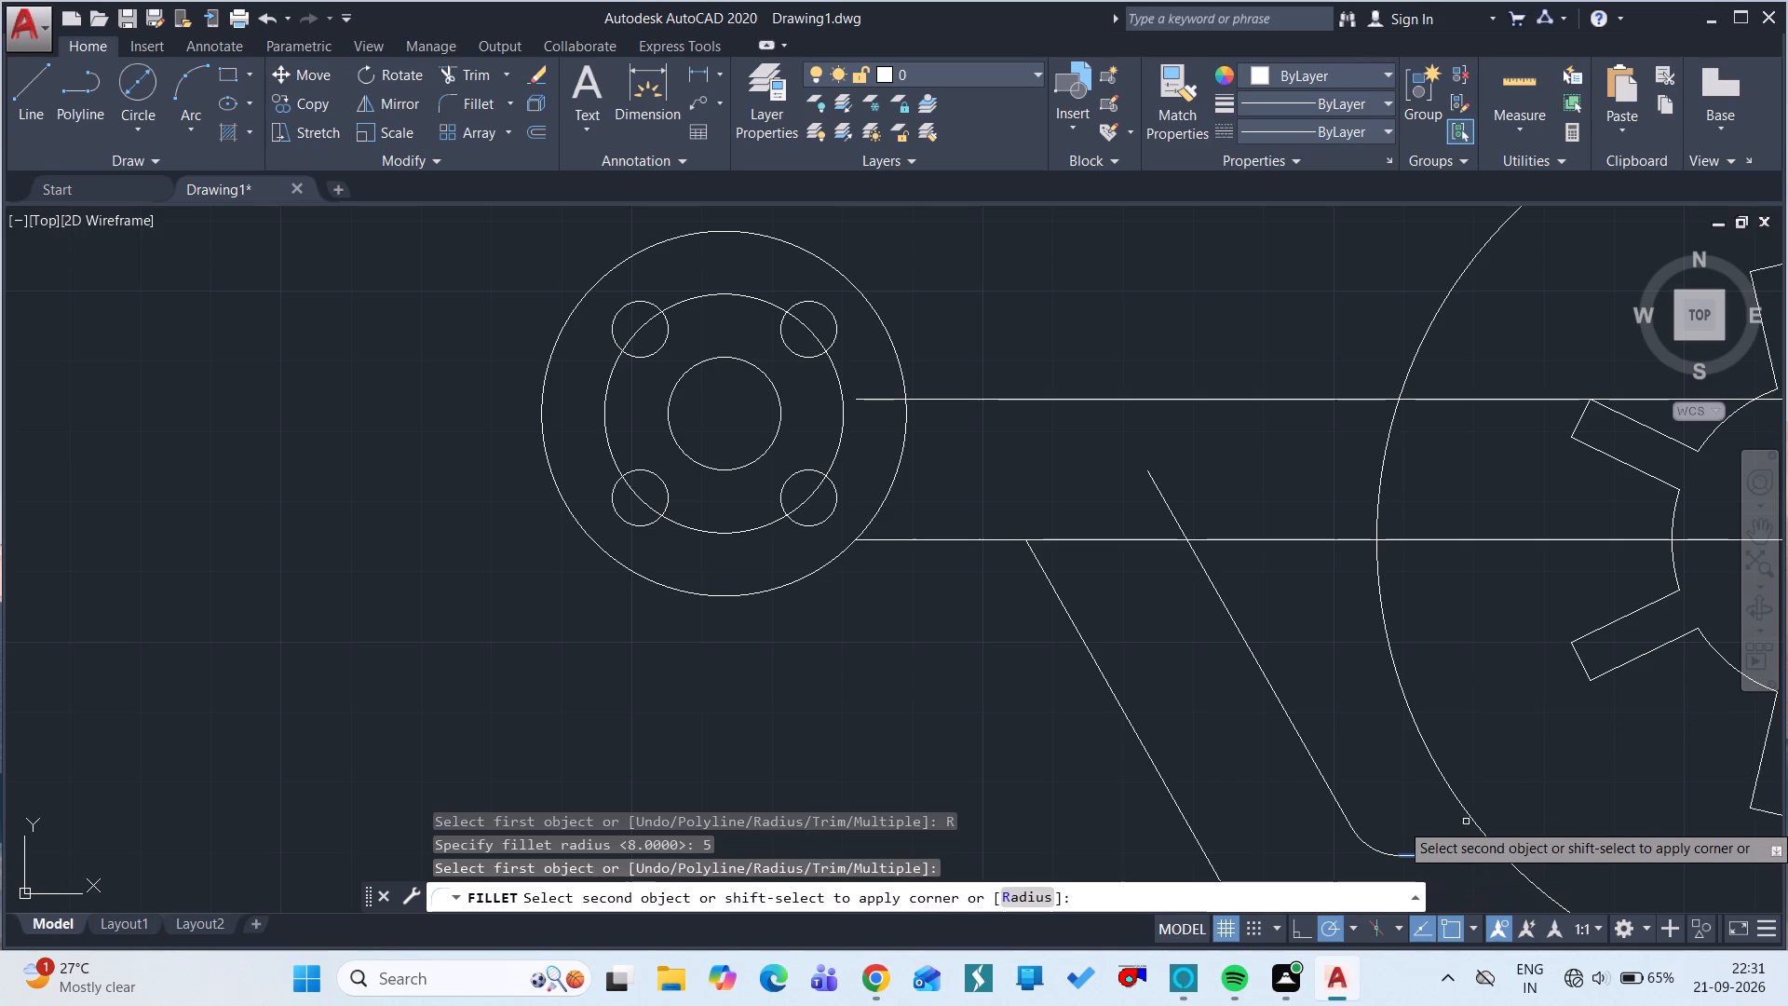
left_click(1468, 819)
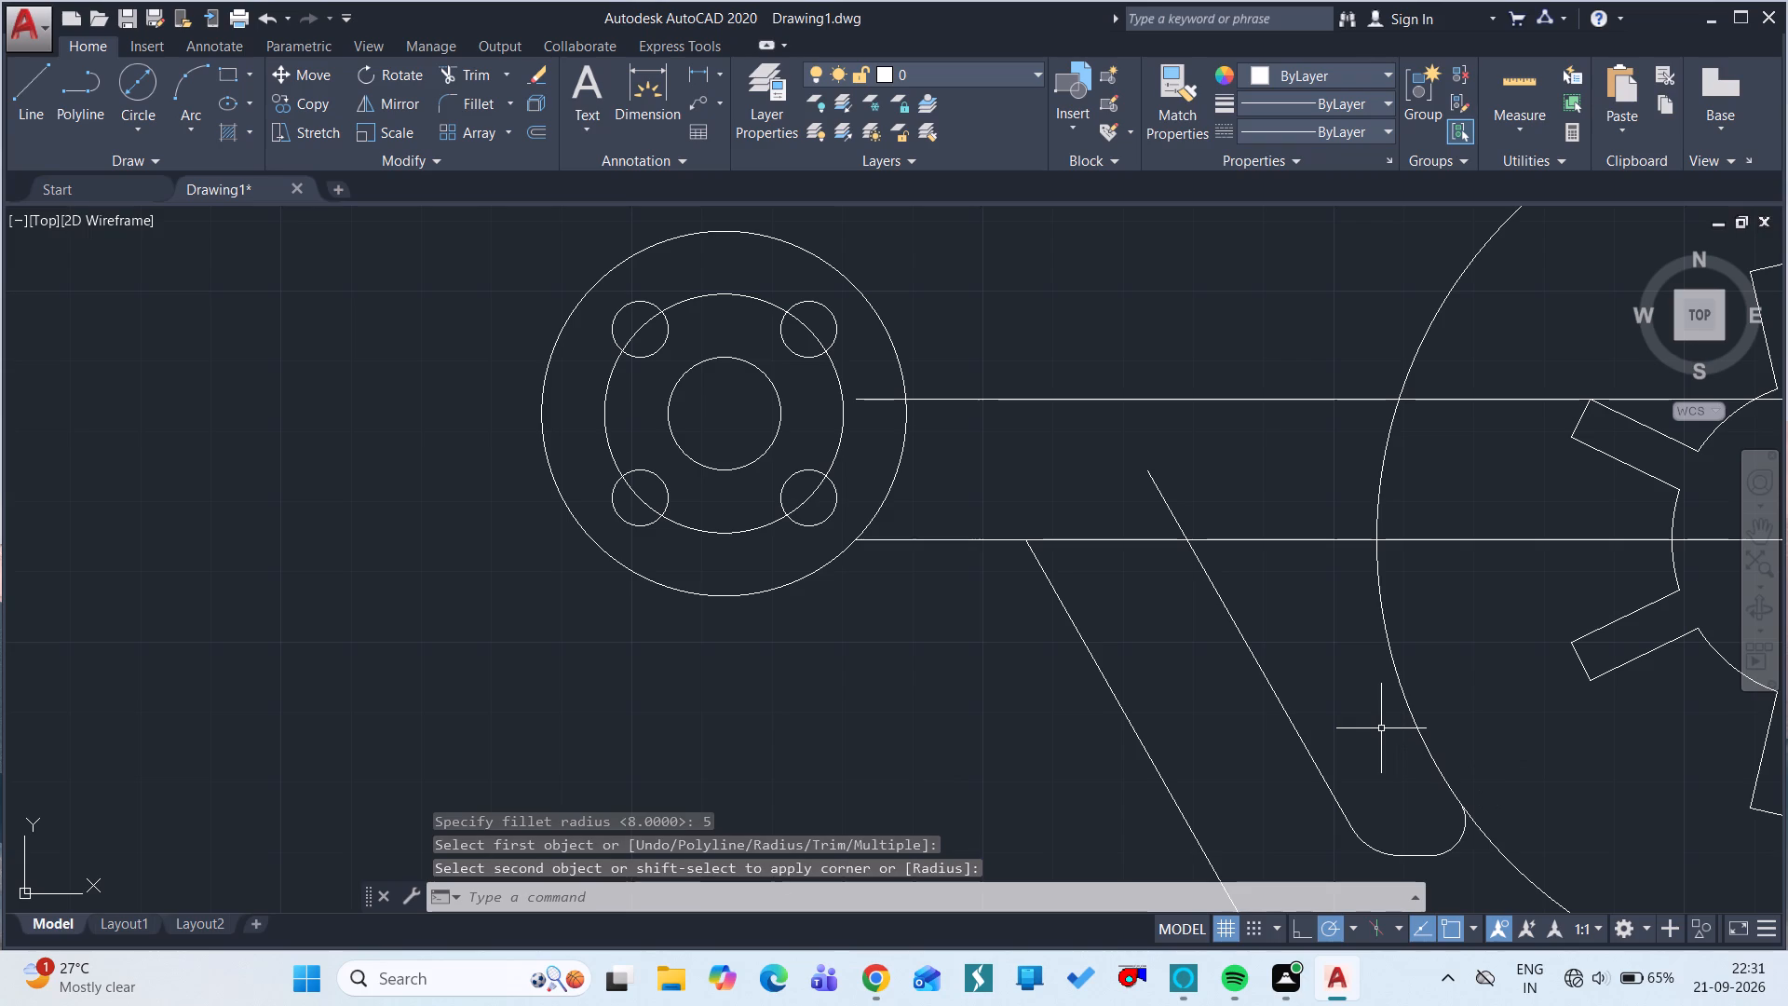
key("Escape")
key("Escape")
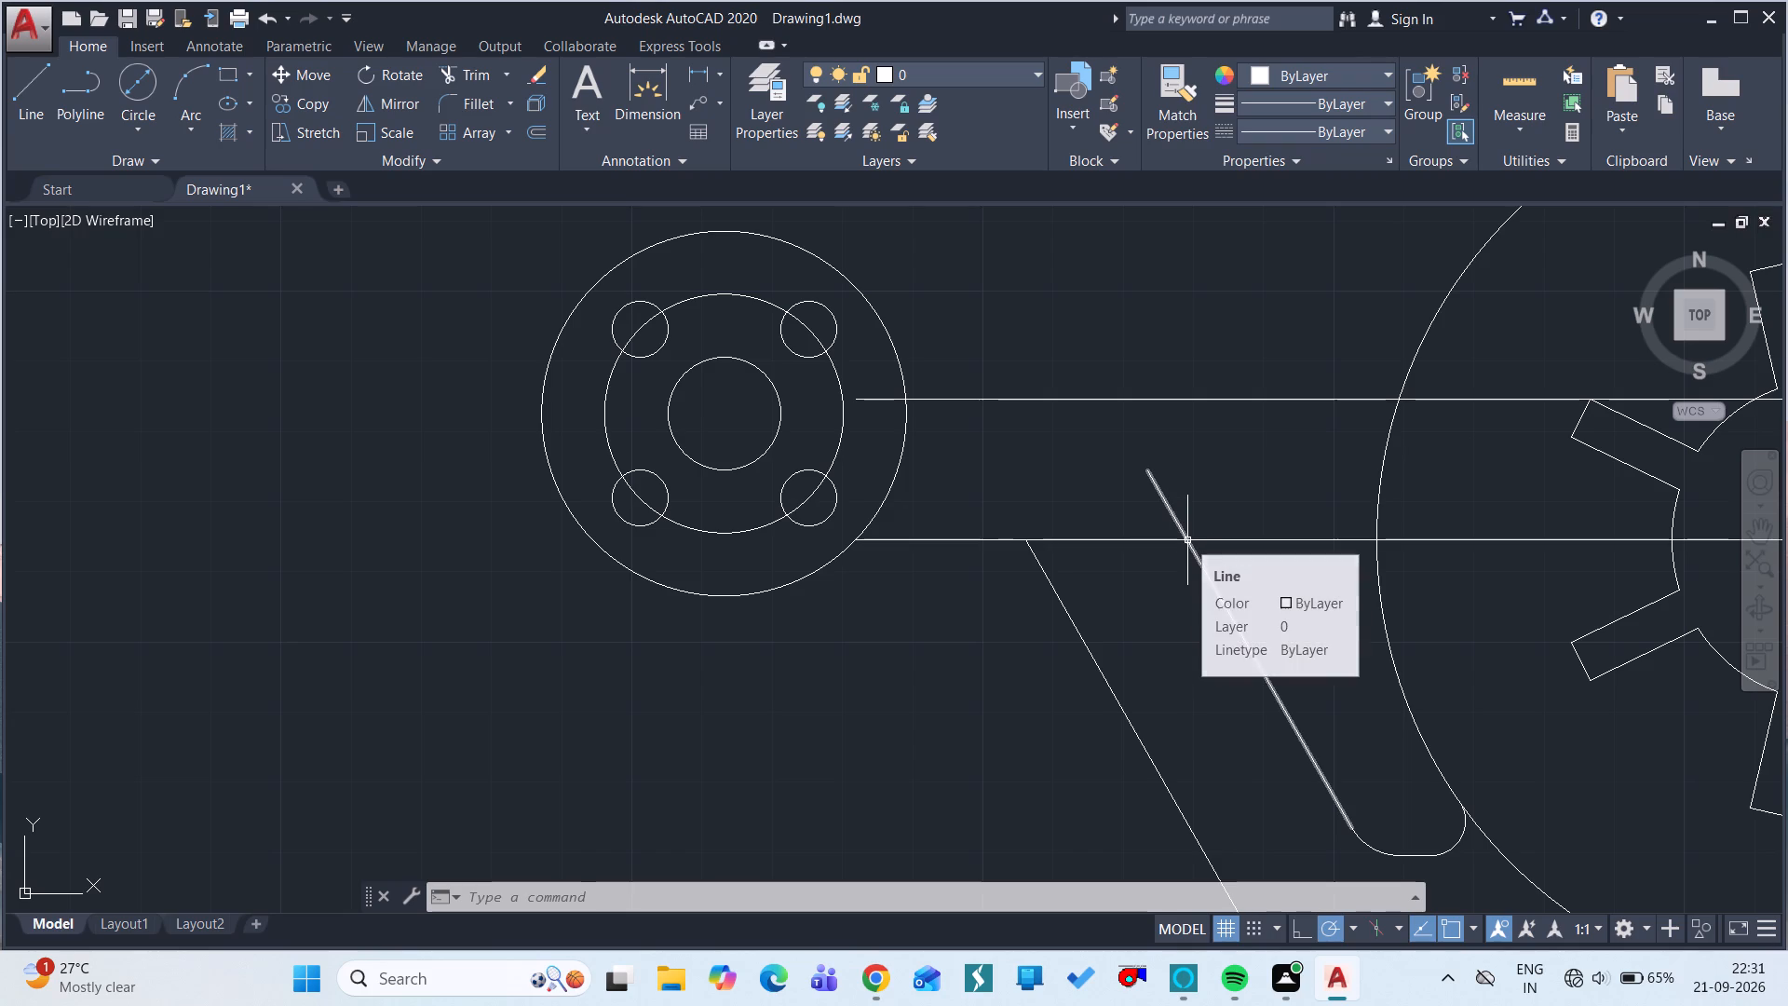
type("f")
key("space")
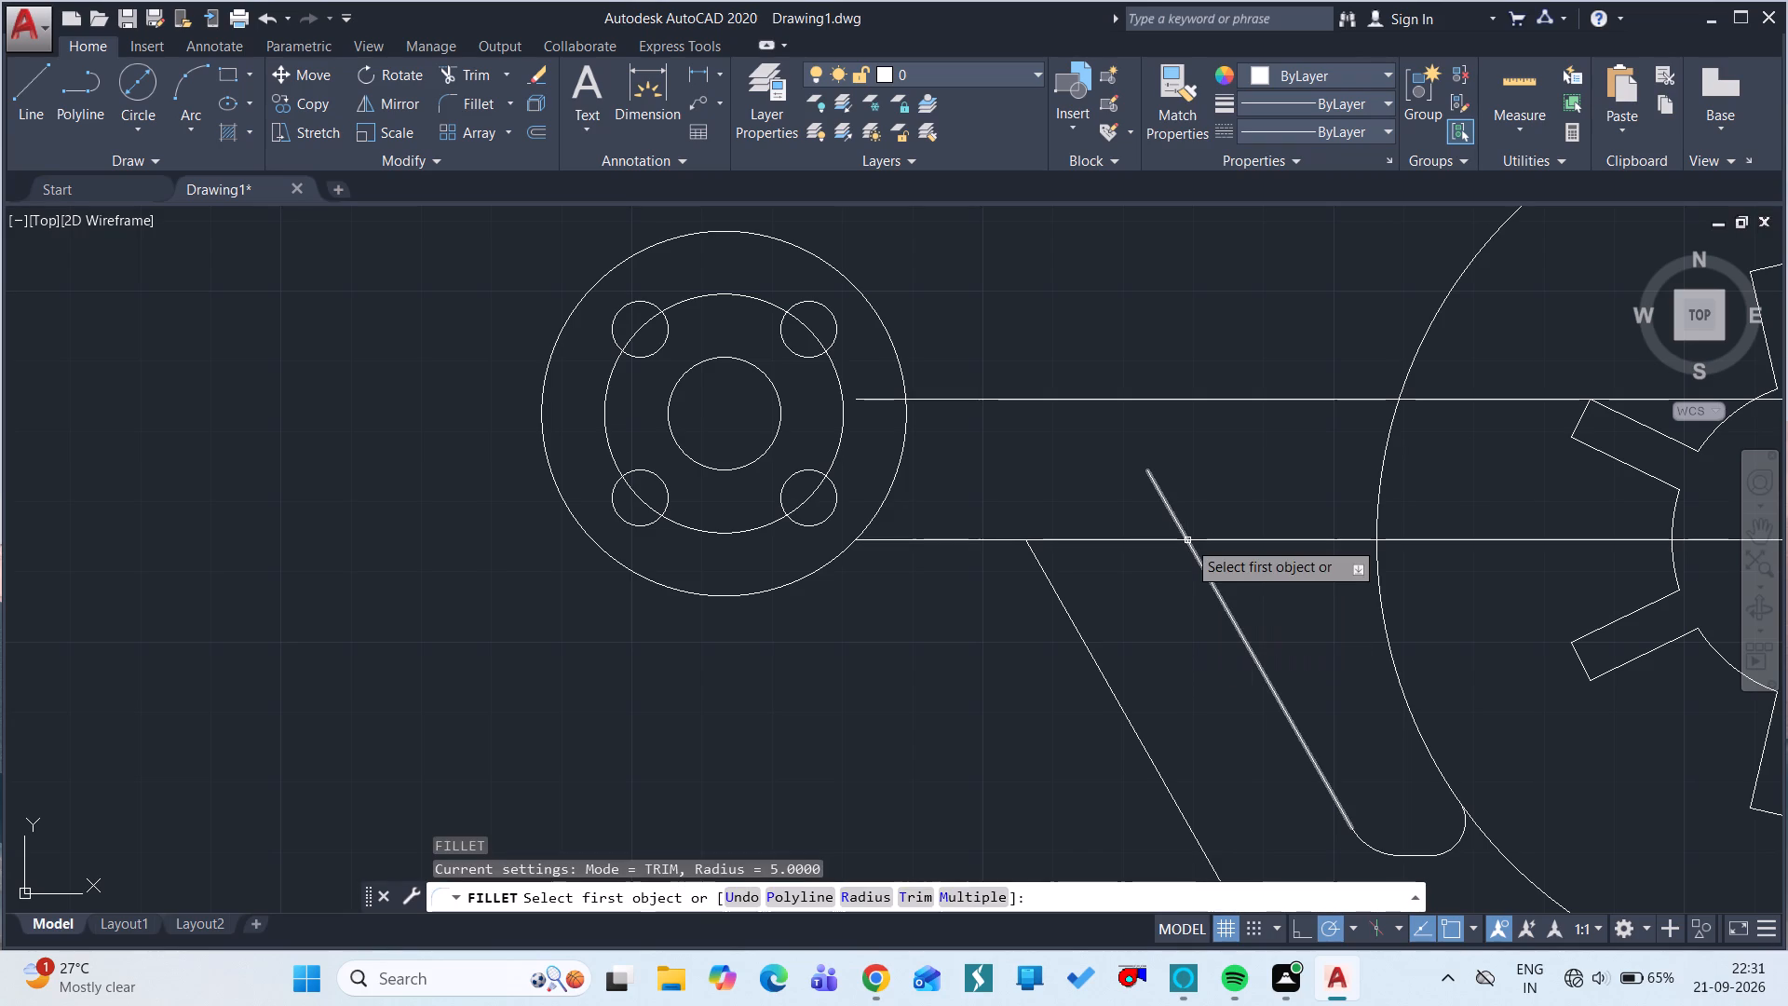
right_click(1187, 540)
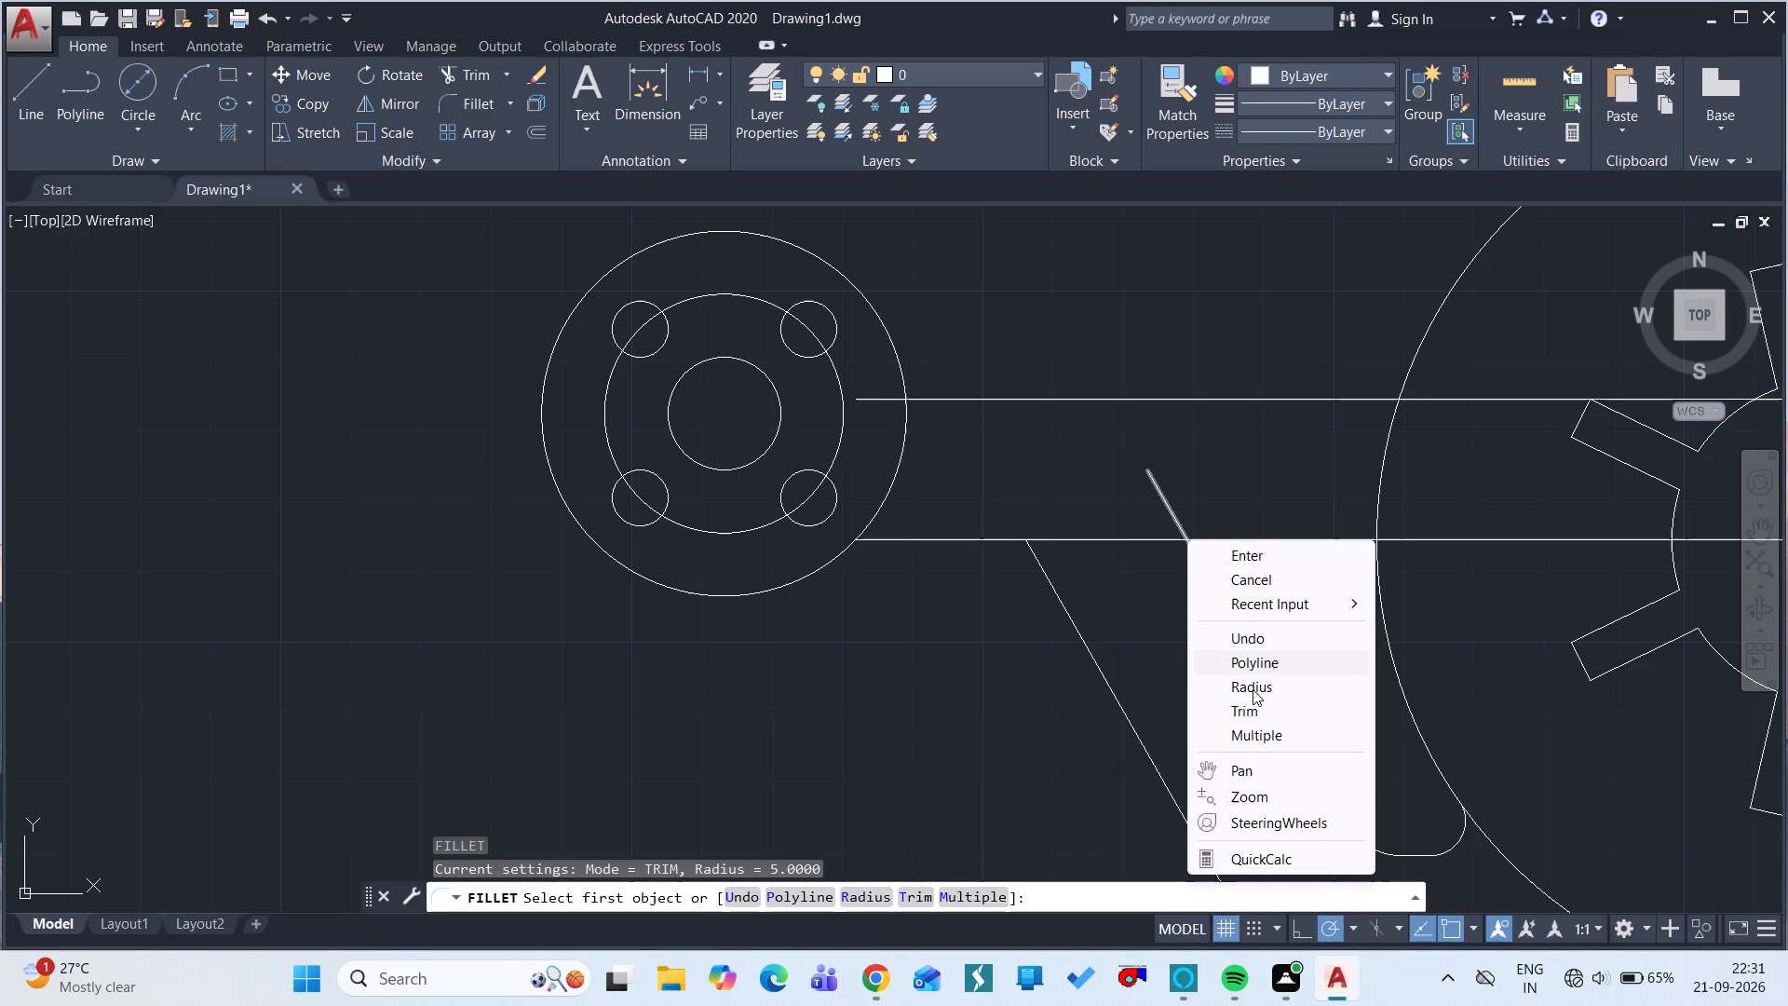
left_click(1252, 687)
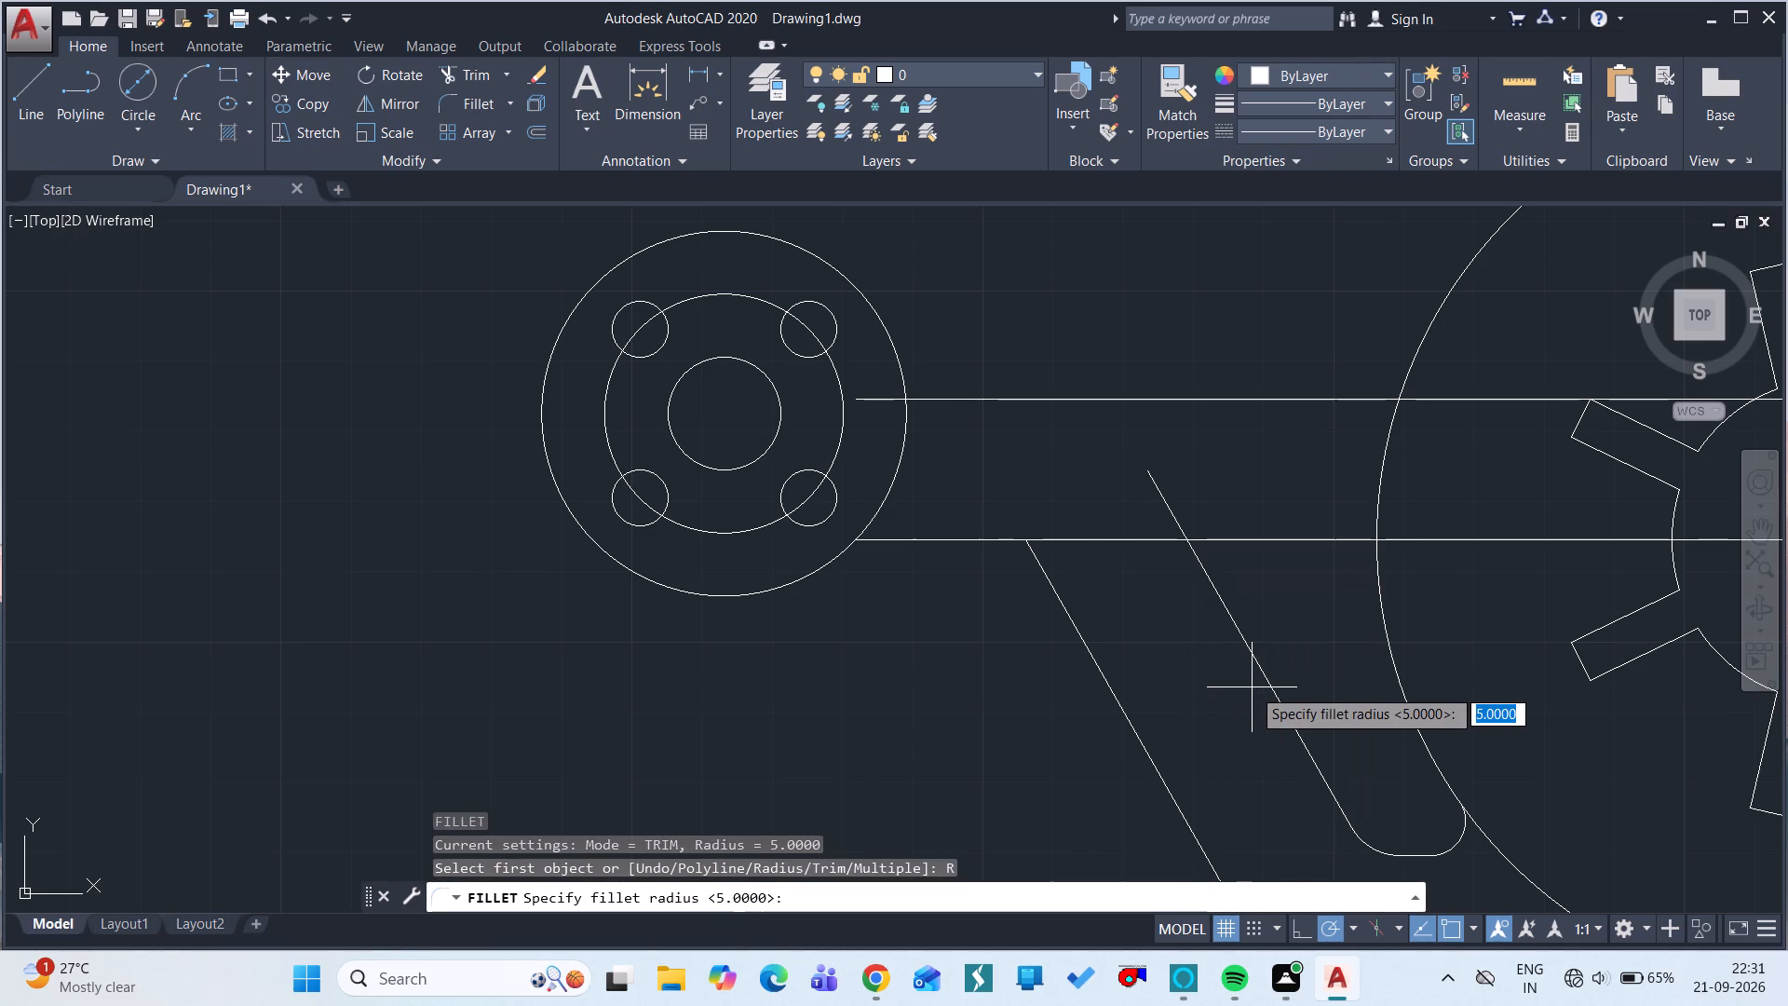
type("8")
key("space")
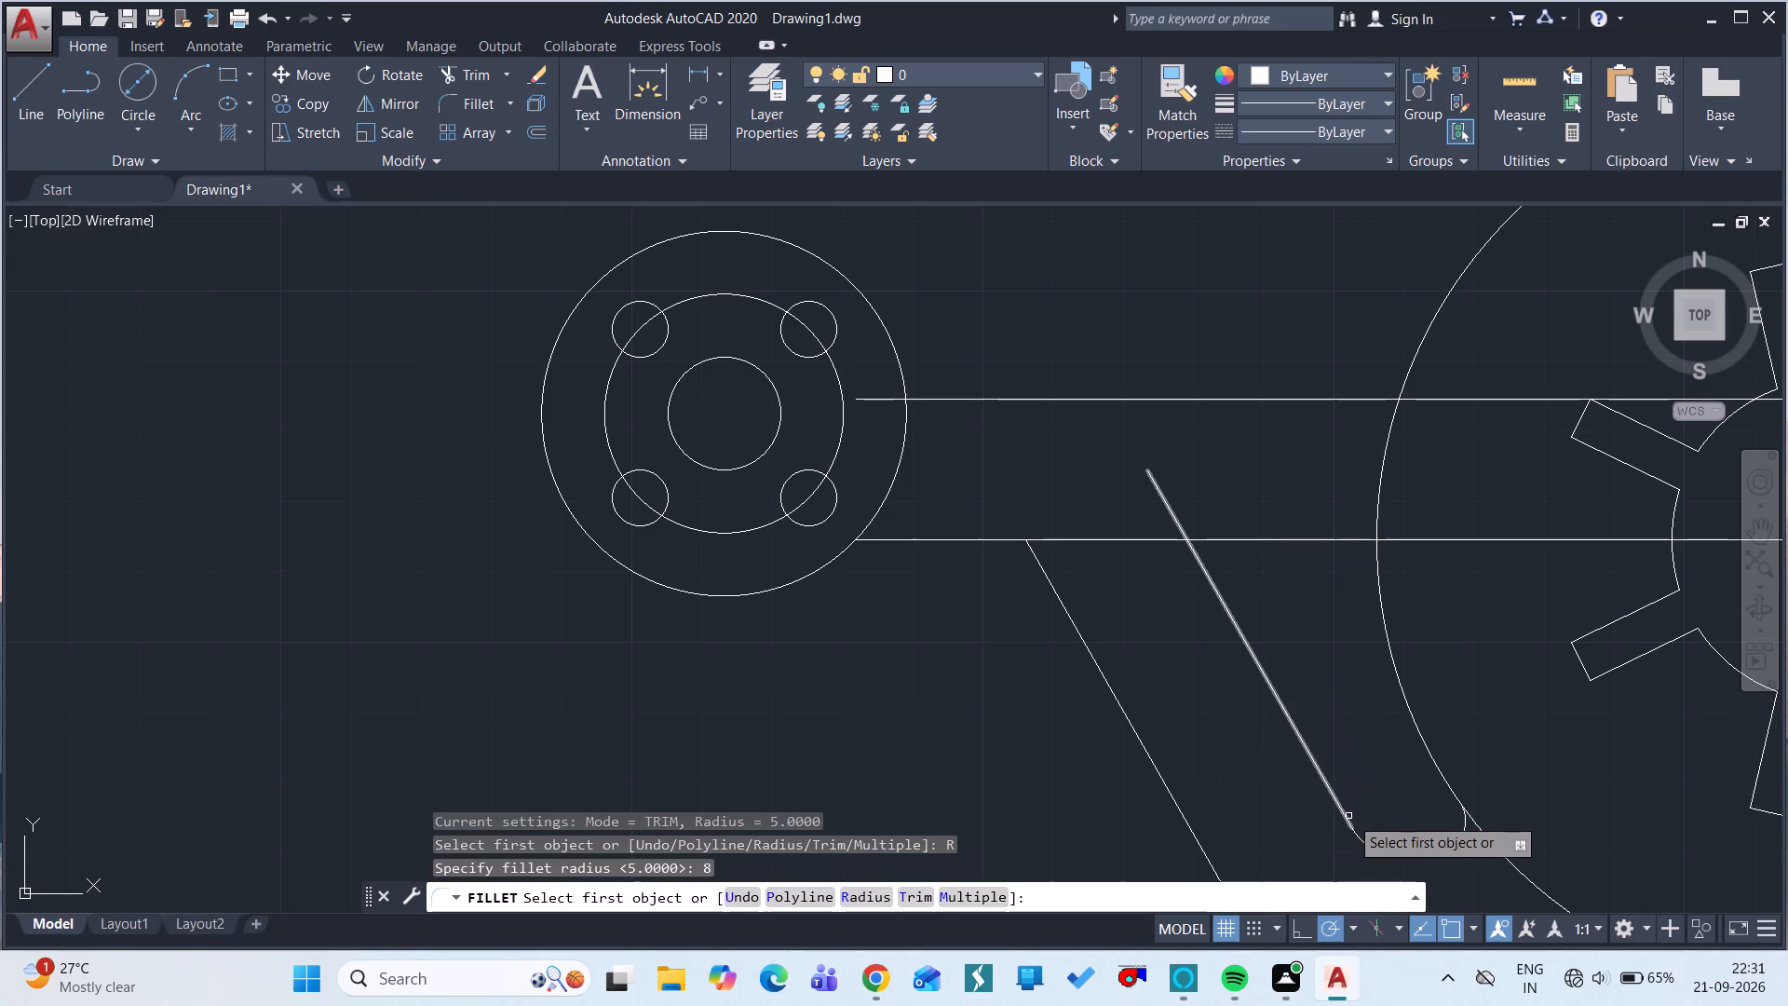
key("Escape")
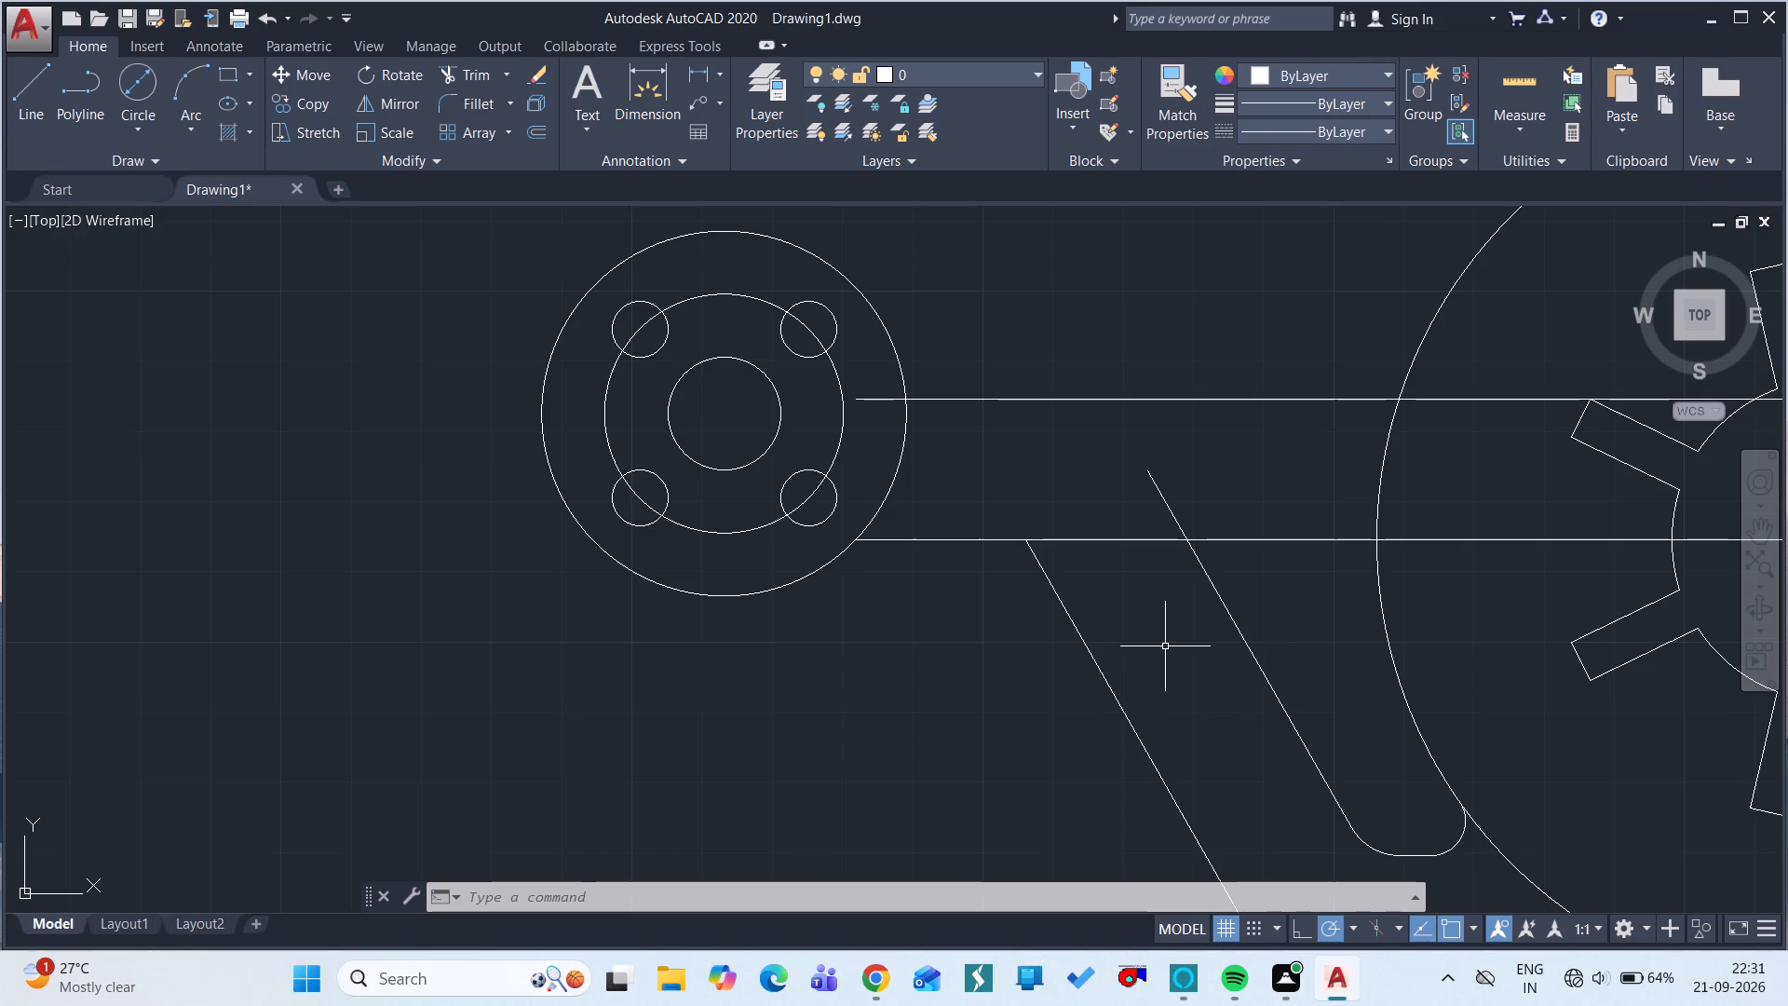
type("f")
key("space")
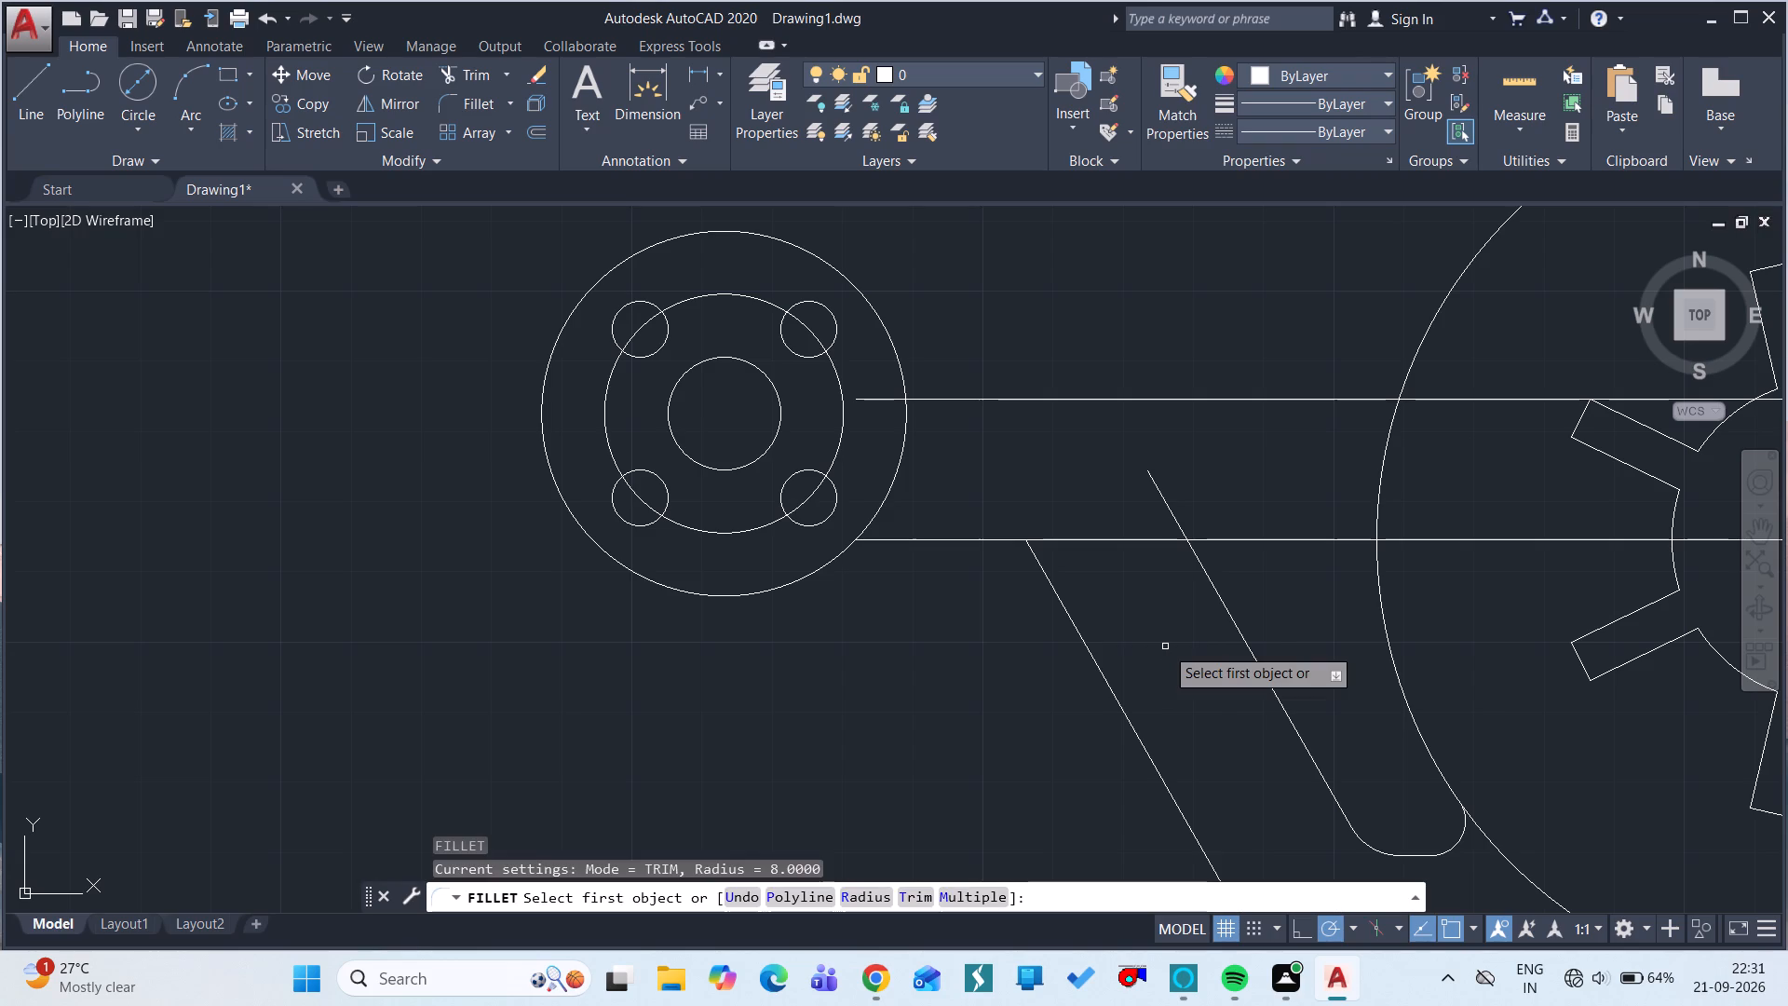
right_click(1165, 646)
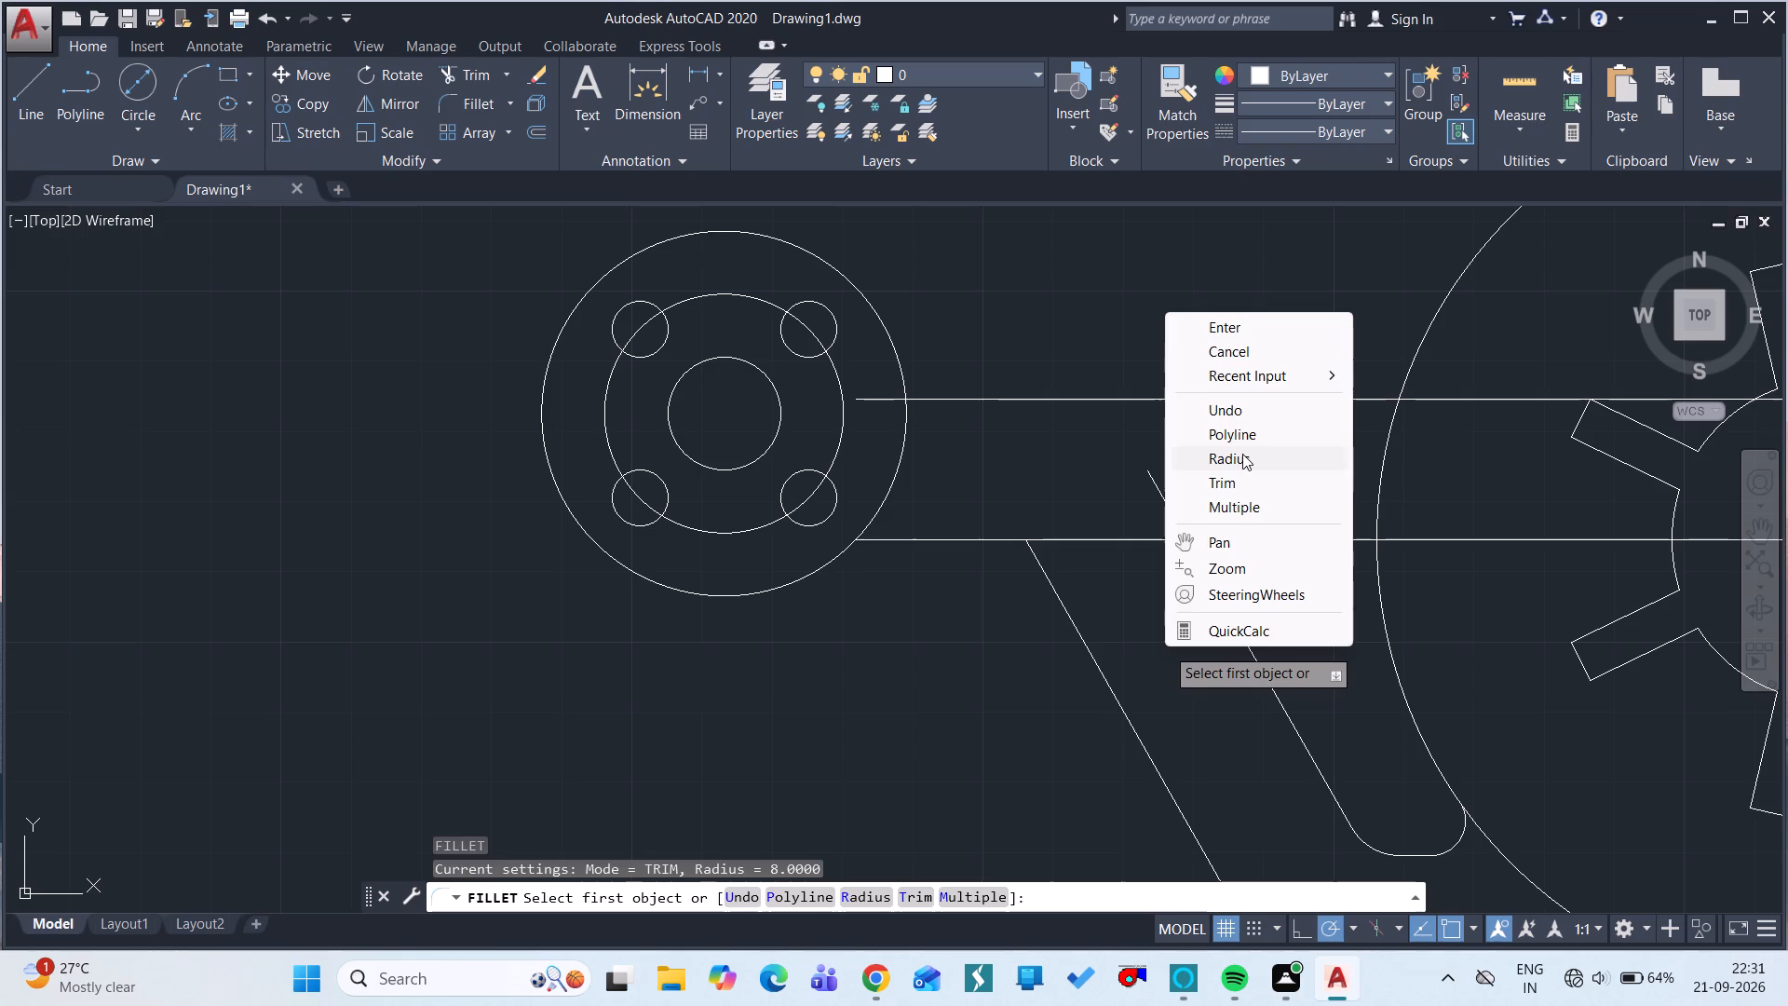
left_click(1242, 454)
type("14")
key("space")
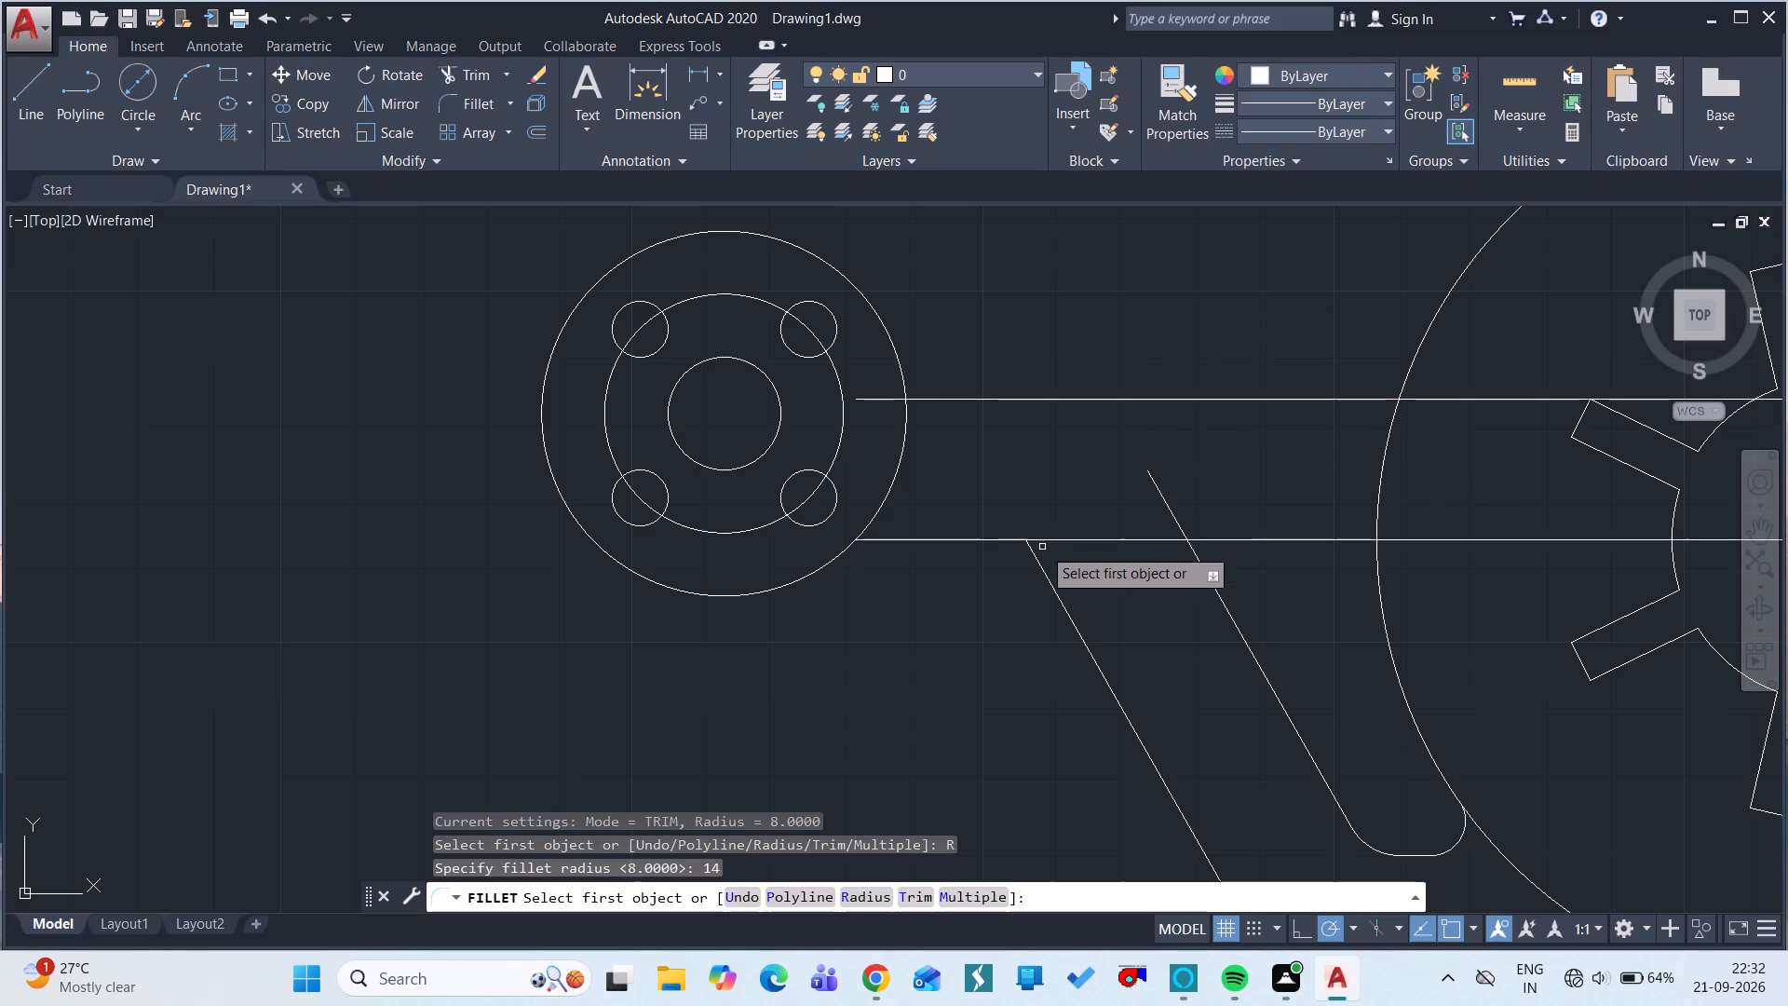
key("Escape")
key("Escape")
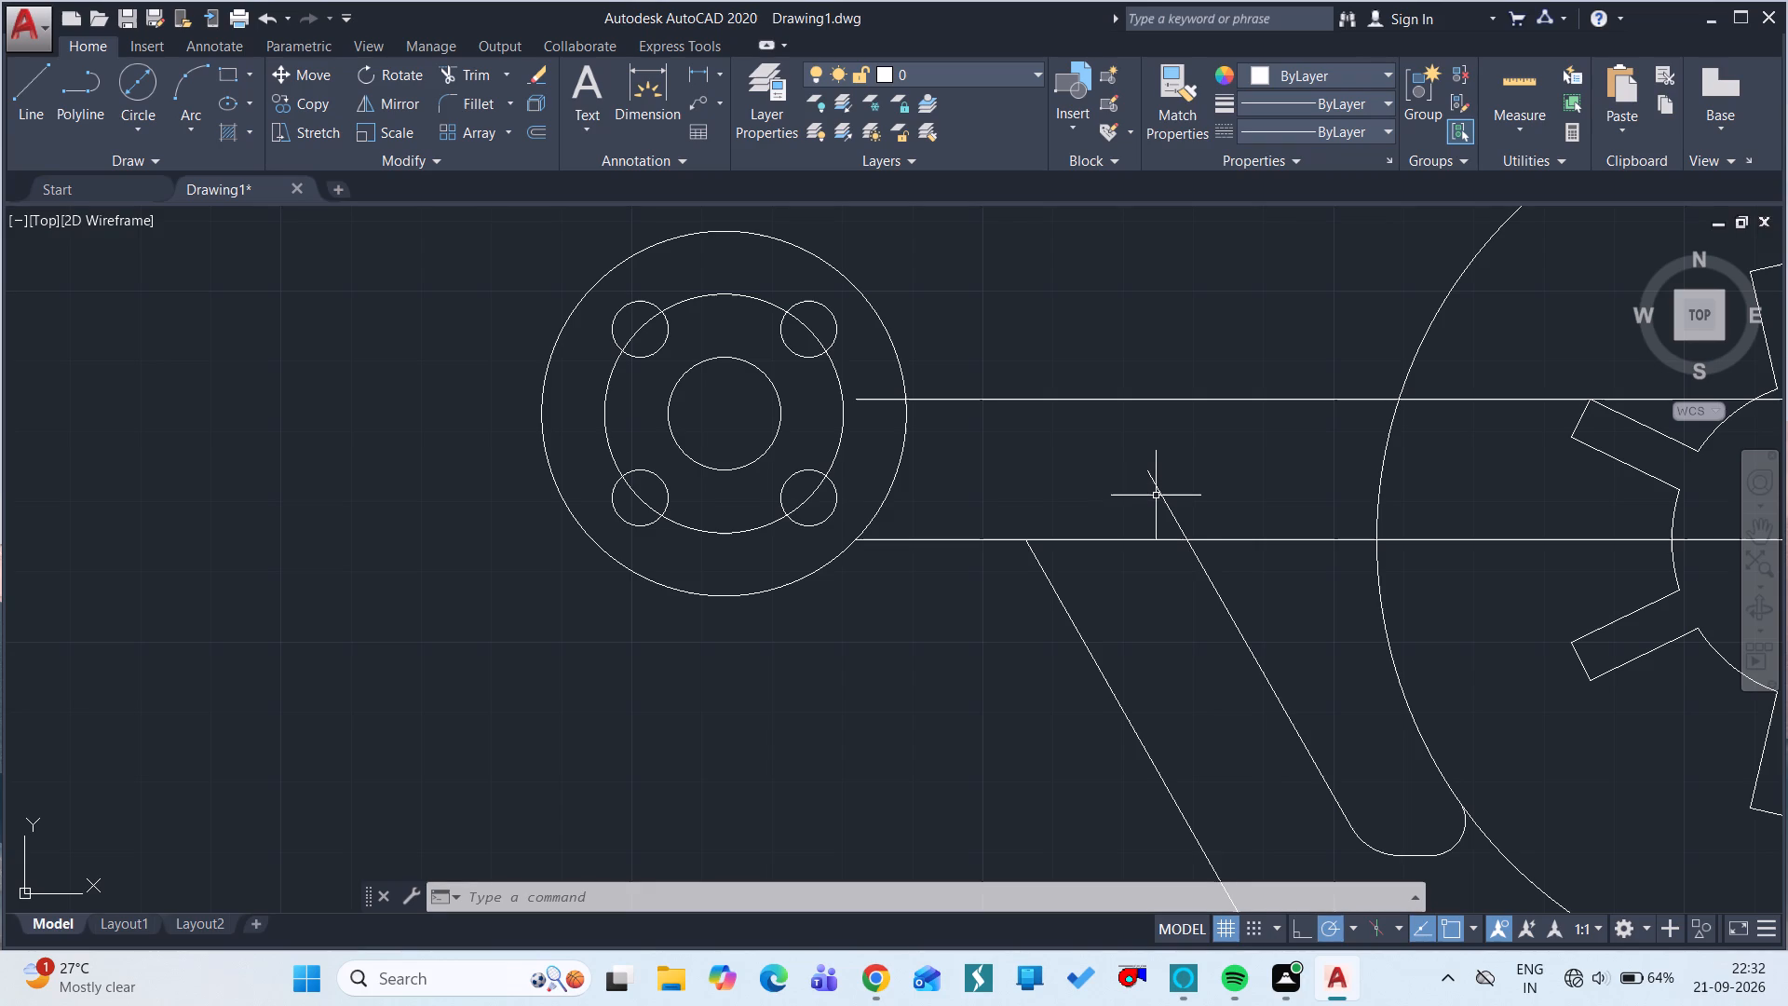
Stretch the upper end of the inner sloping line about 22 units along 120° past the bracket arm's upper horizontal line.
left_click_drag(1160, 496, 1151, 477)
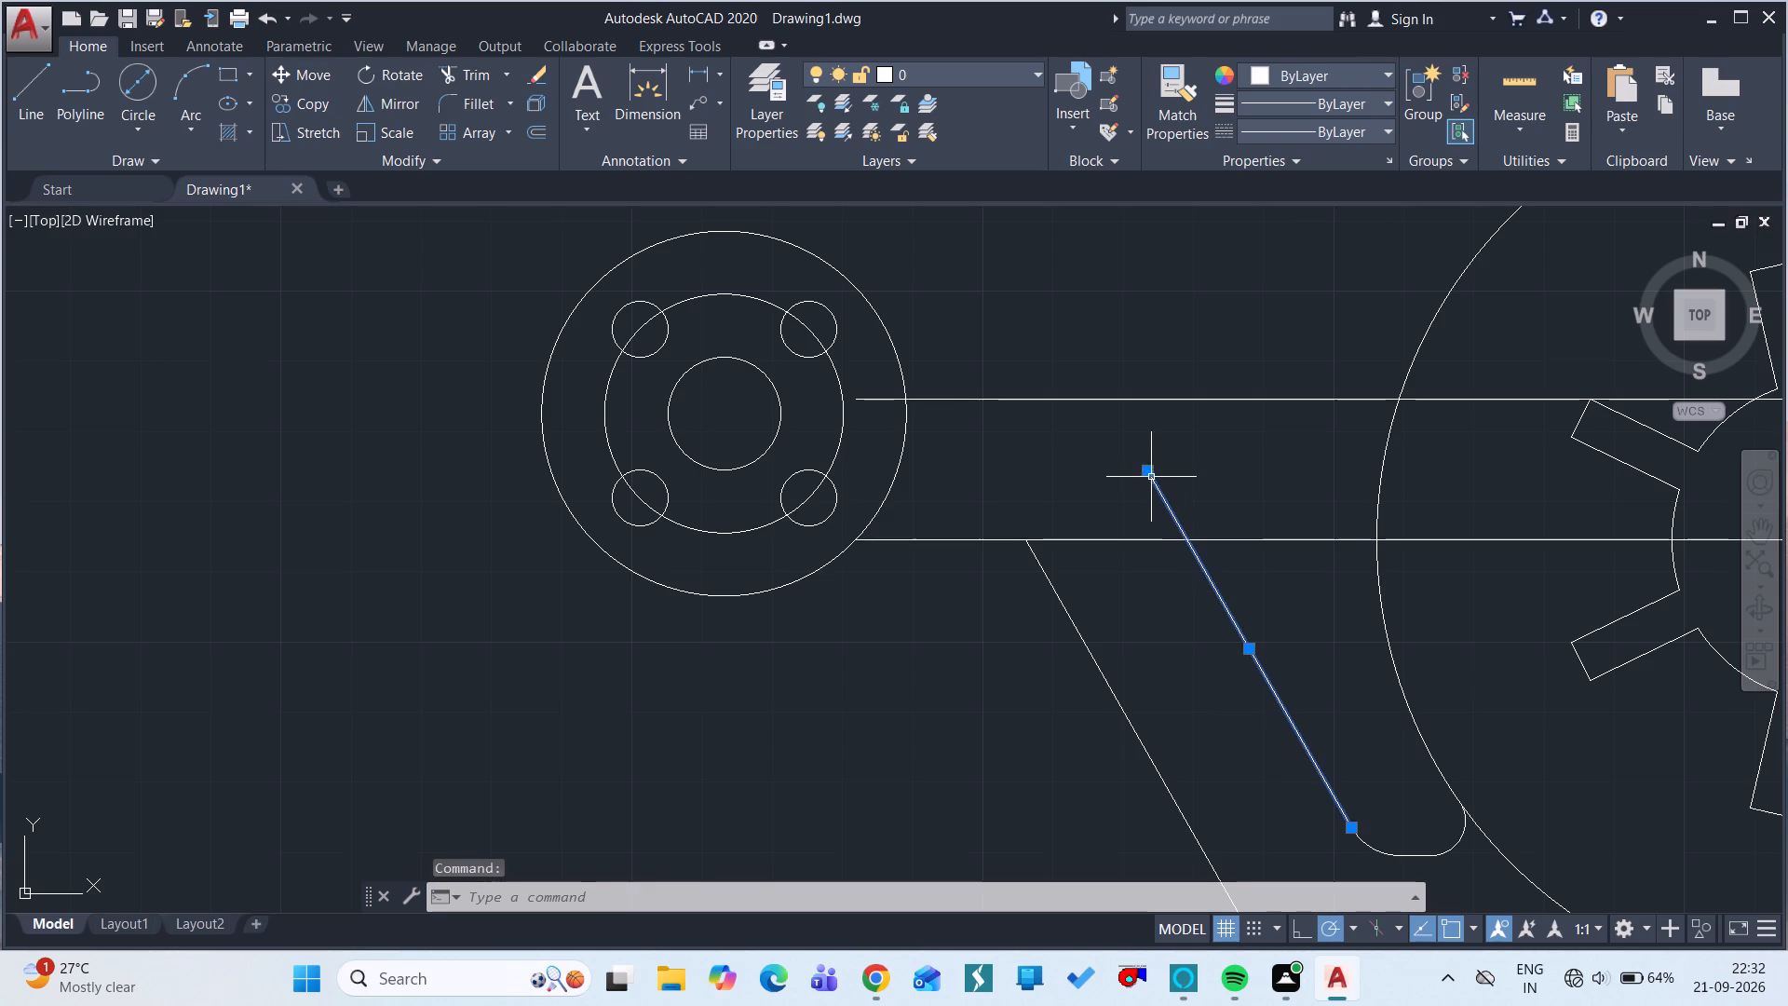
left_click_drag(1151, 477, 1148, 474)
left_click_drag(1148, 474, 1084, 360)
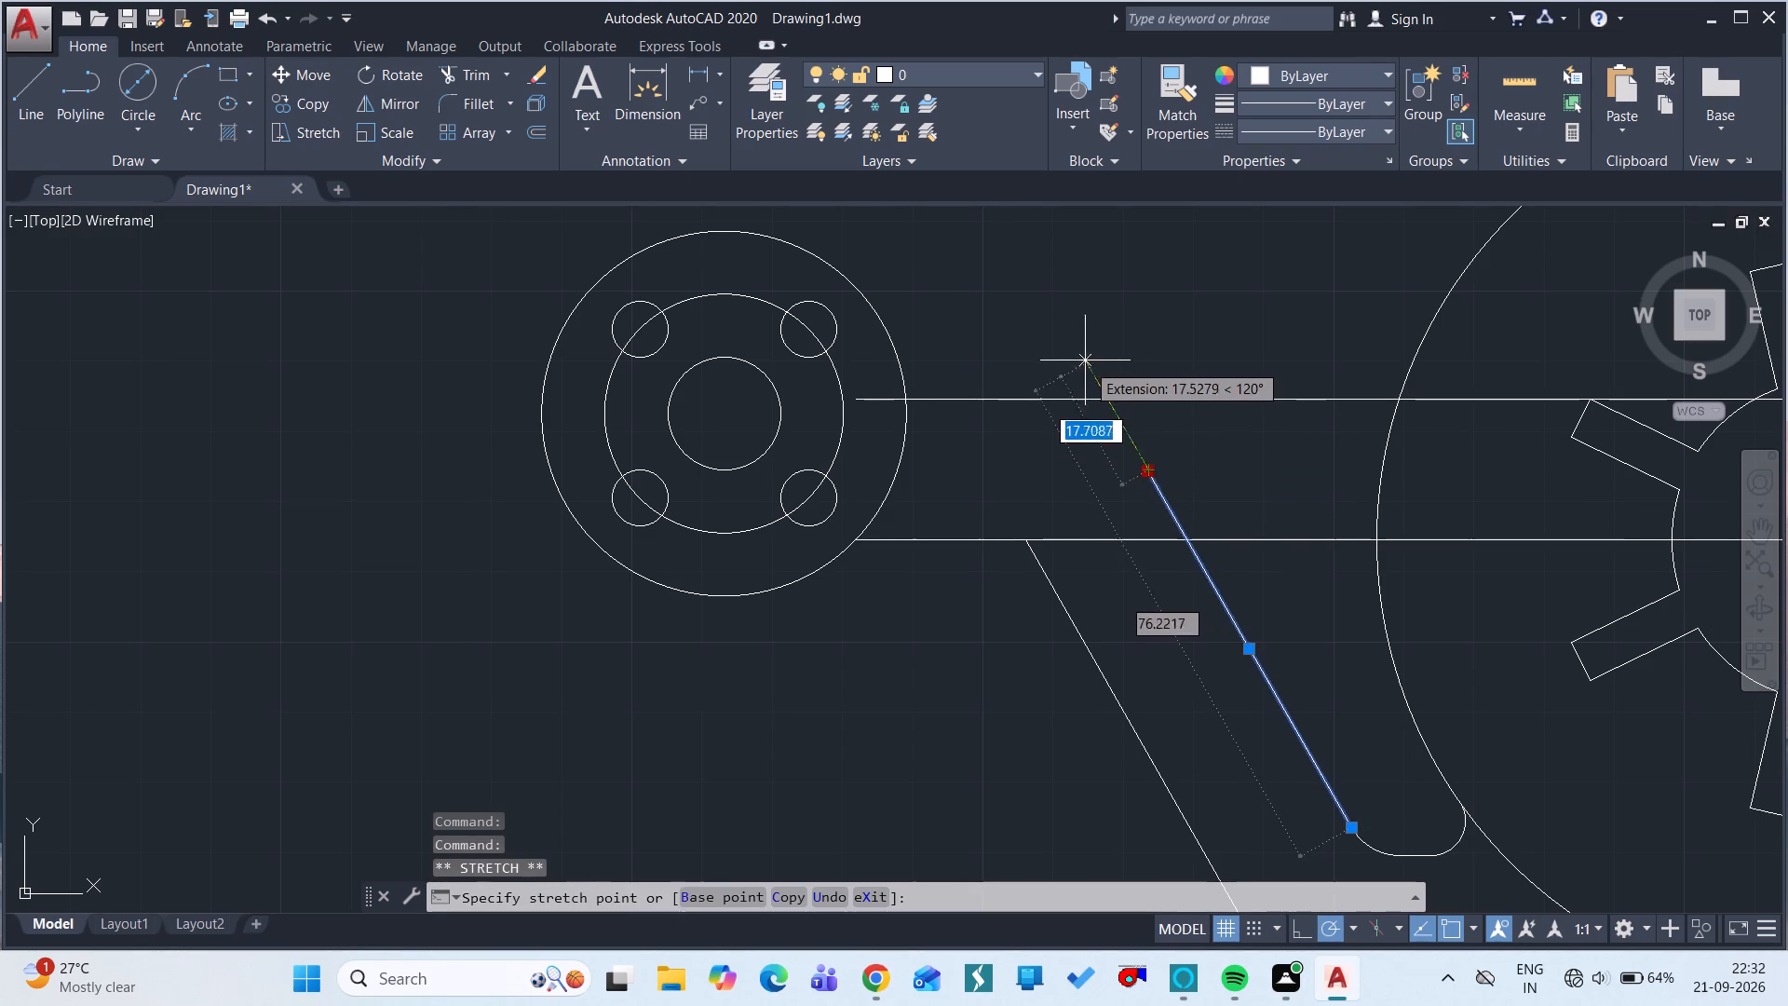
left_click_drag(1084, 360, 1069, 334)
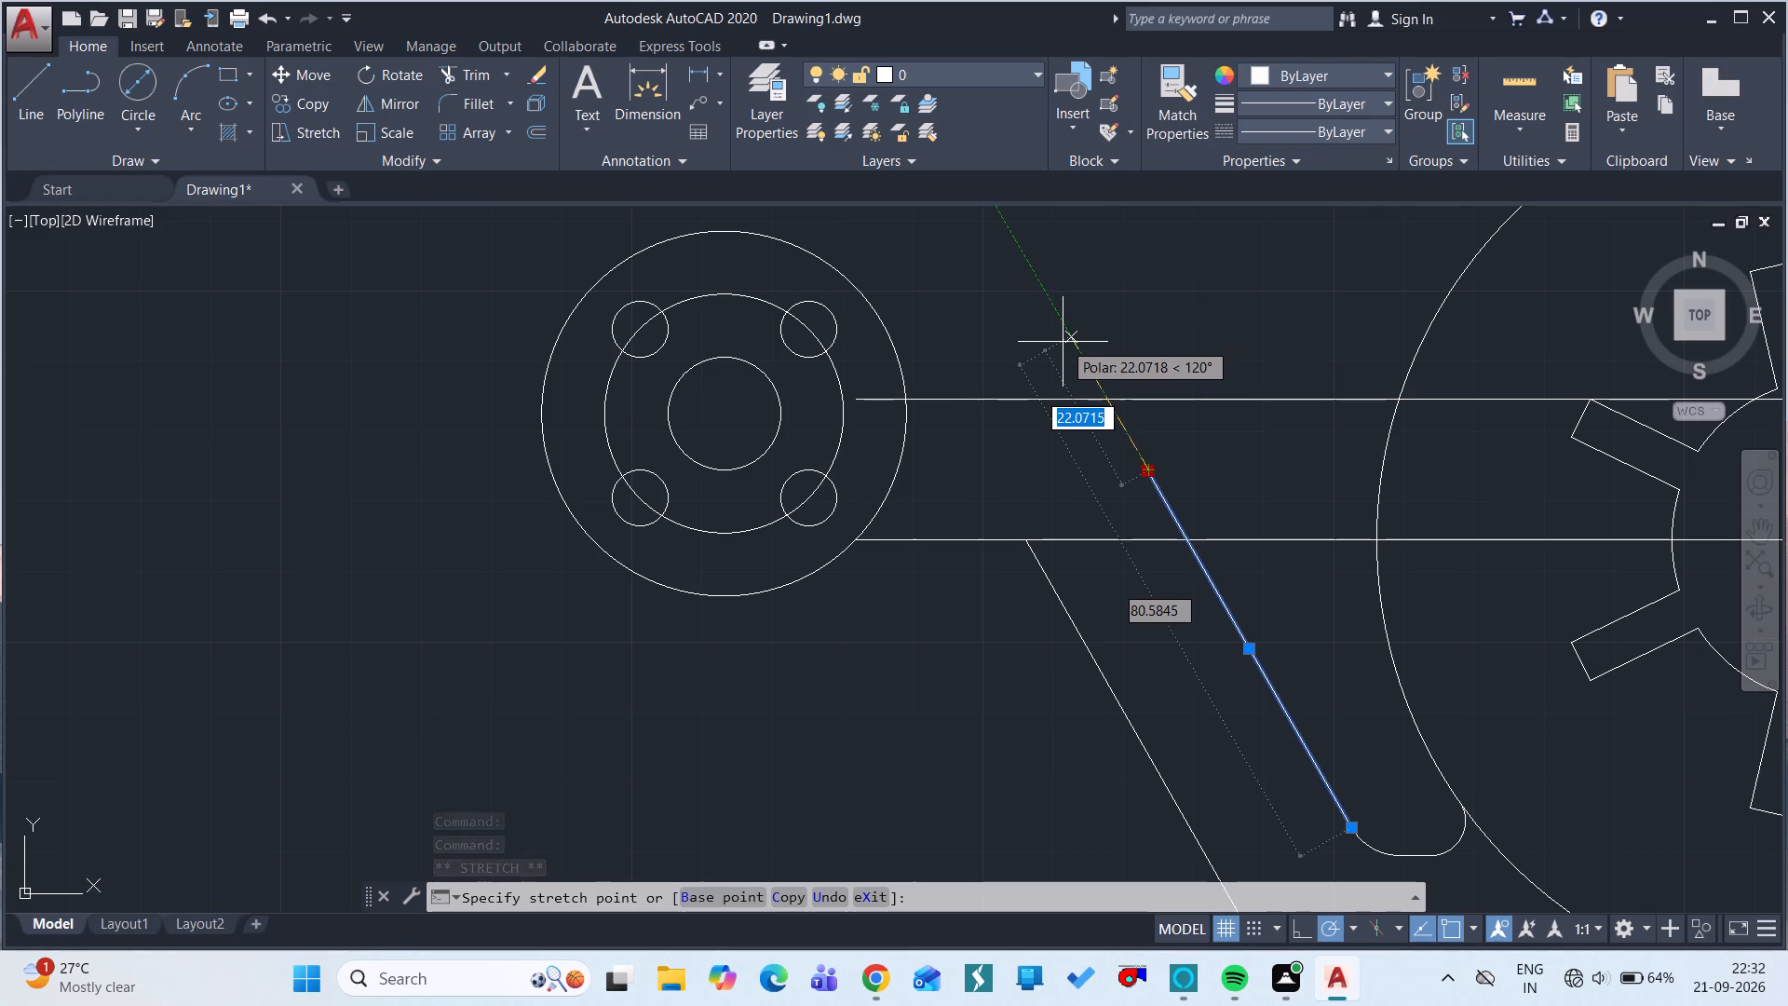
left_click(1063, 342)
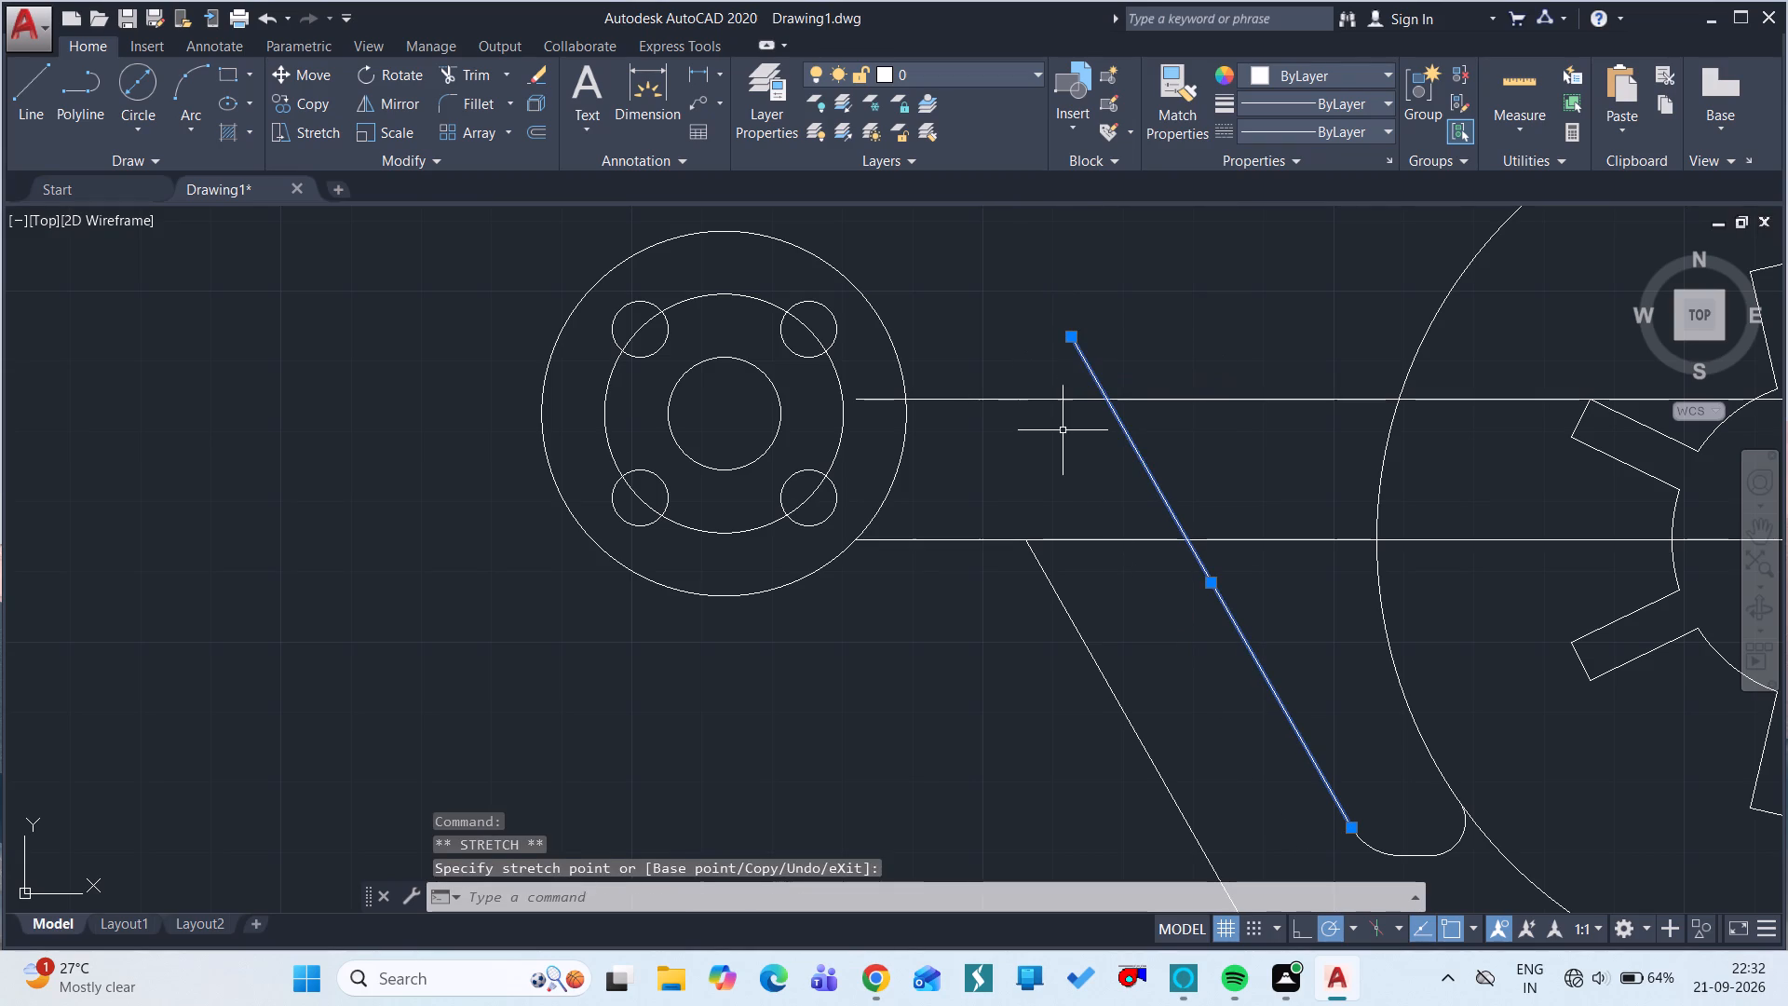
key("Escape")
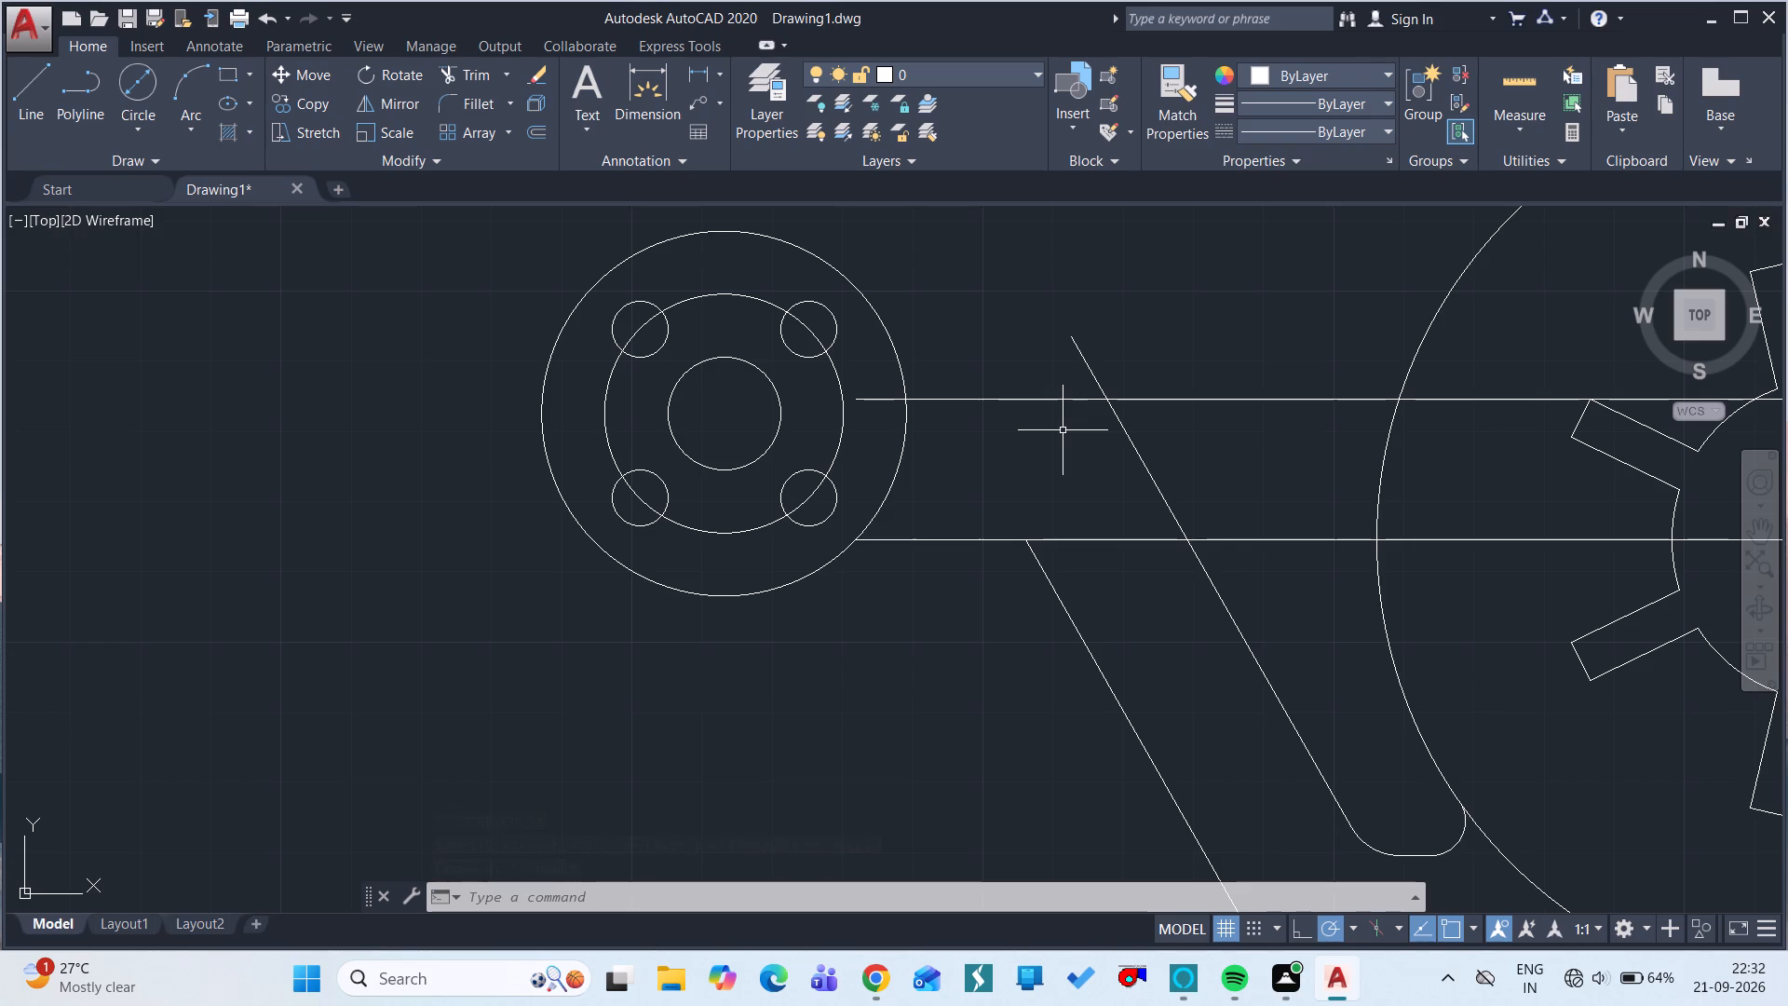
Fillet the corner between the arm's upper horizontal line and the inner sloping line with a radius of 14.
type("f")
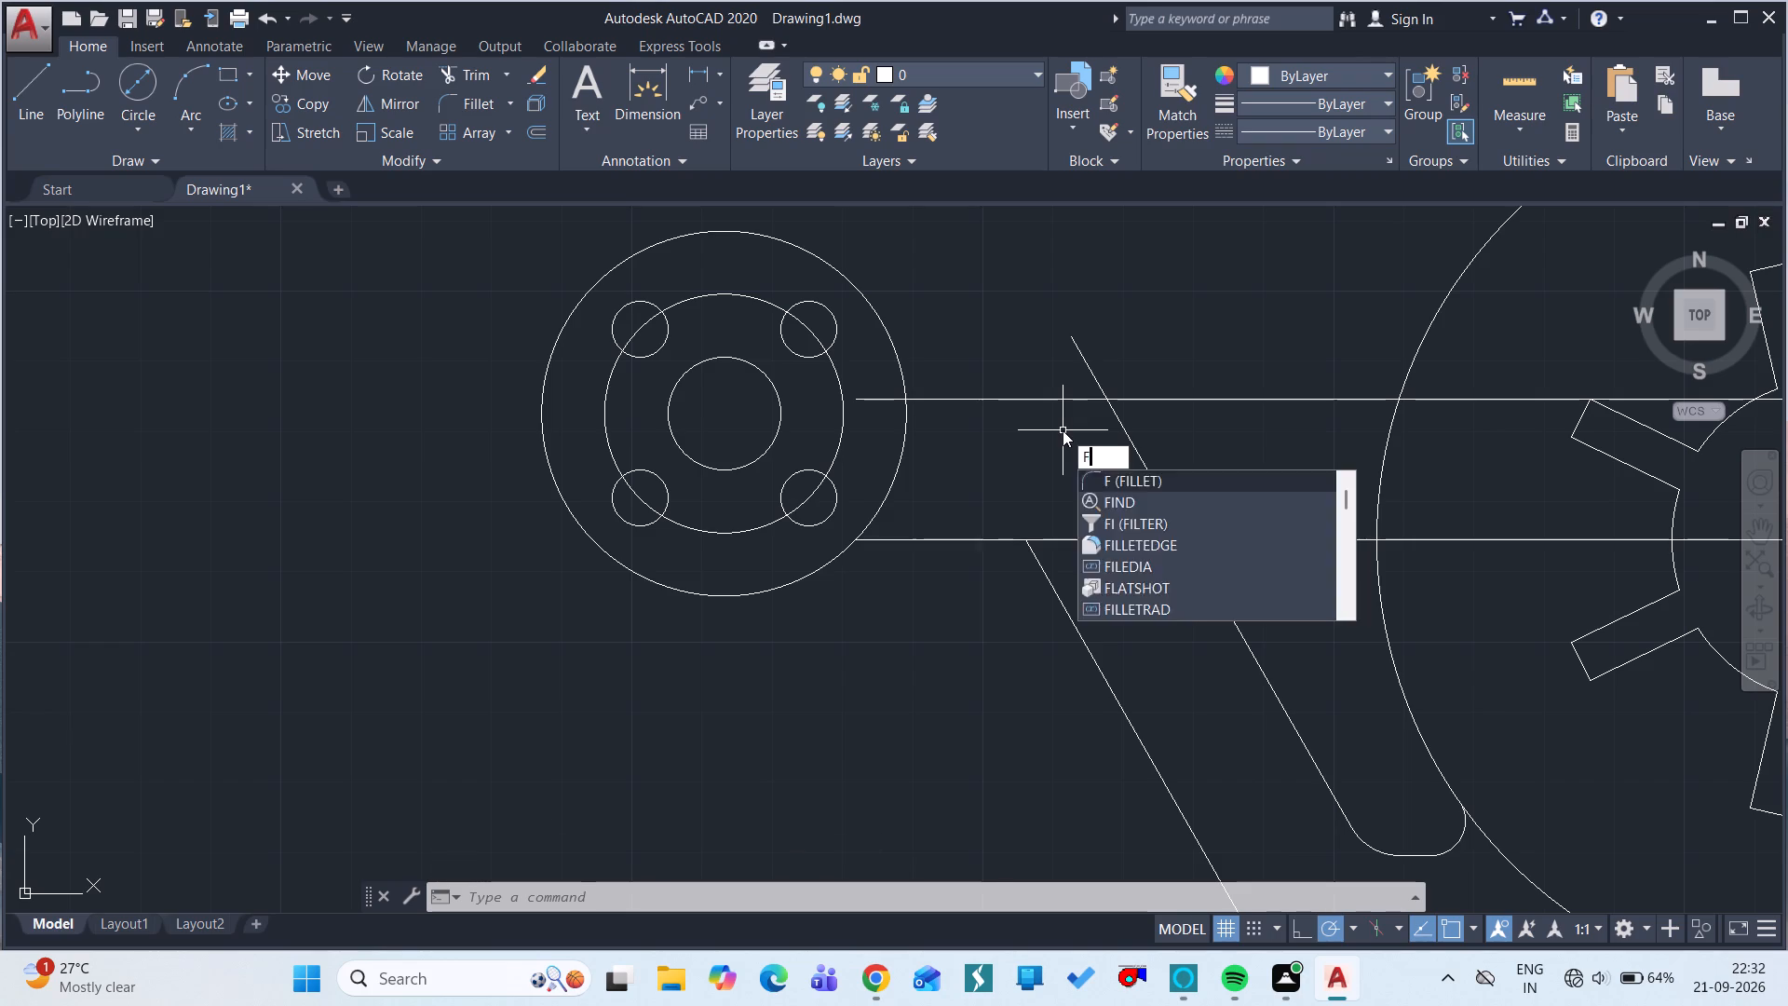
key("space")
right_click(1063, 430)
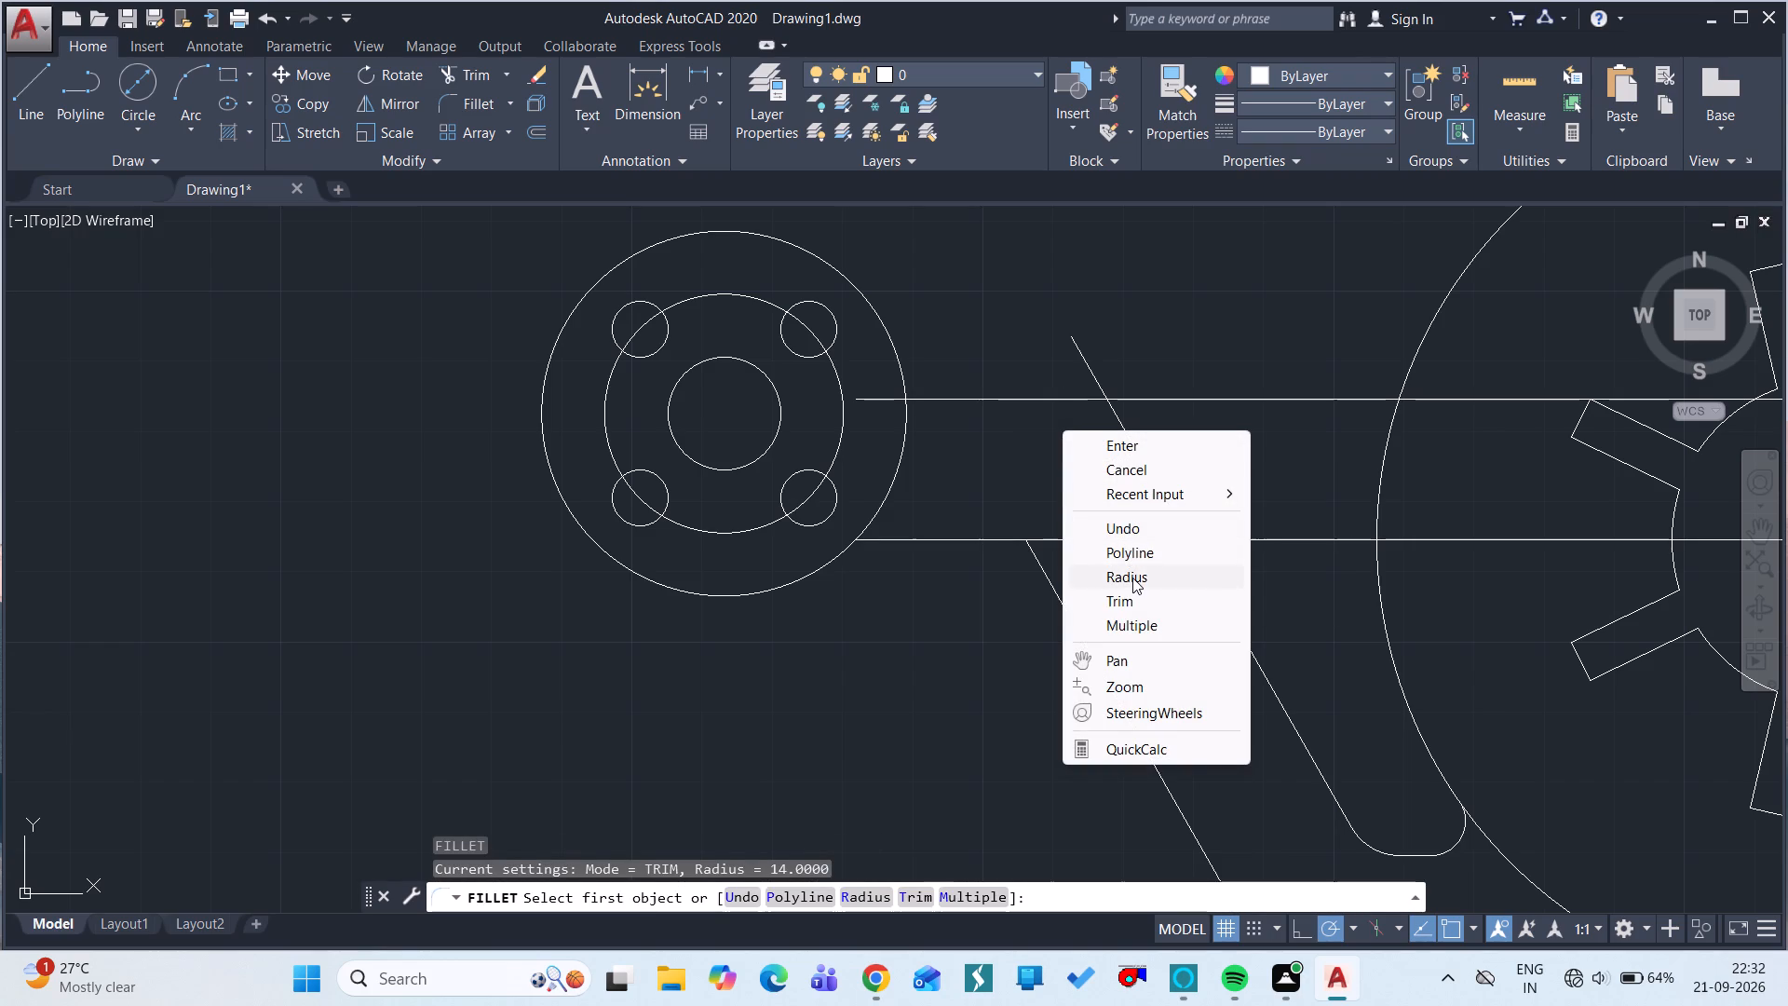
left_click(1132, 578)
type("14")
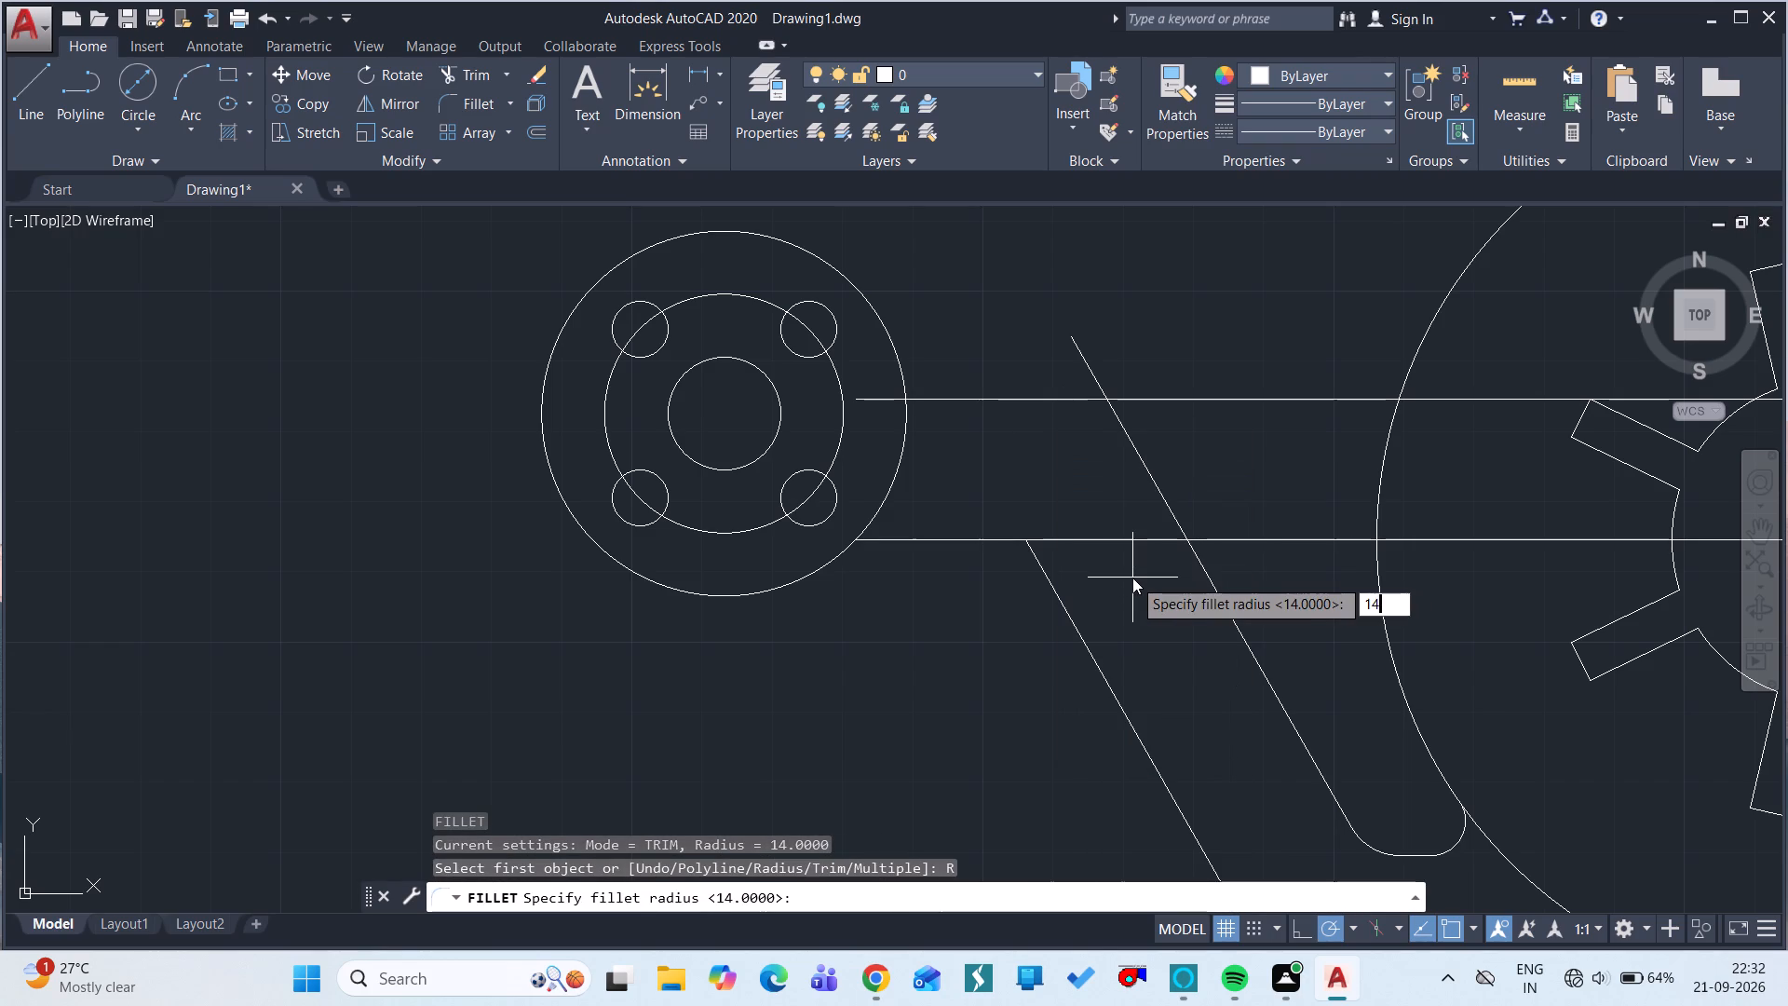
key("space")
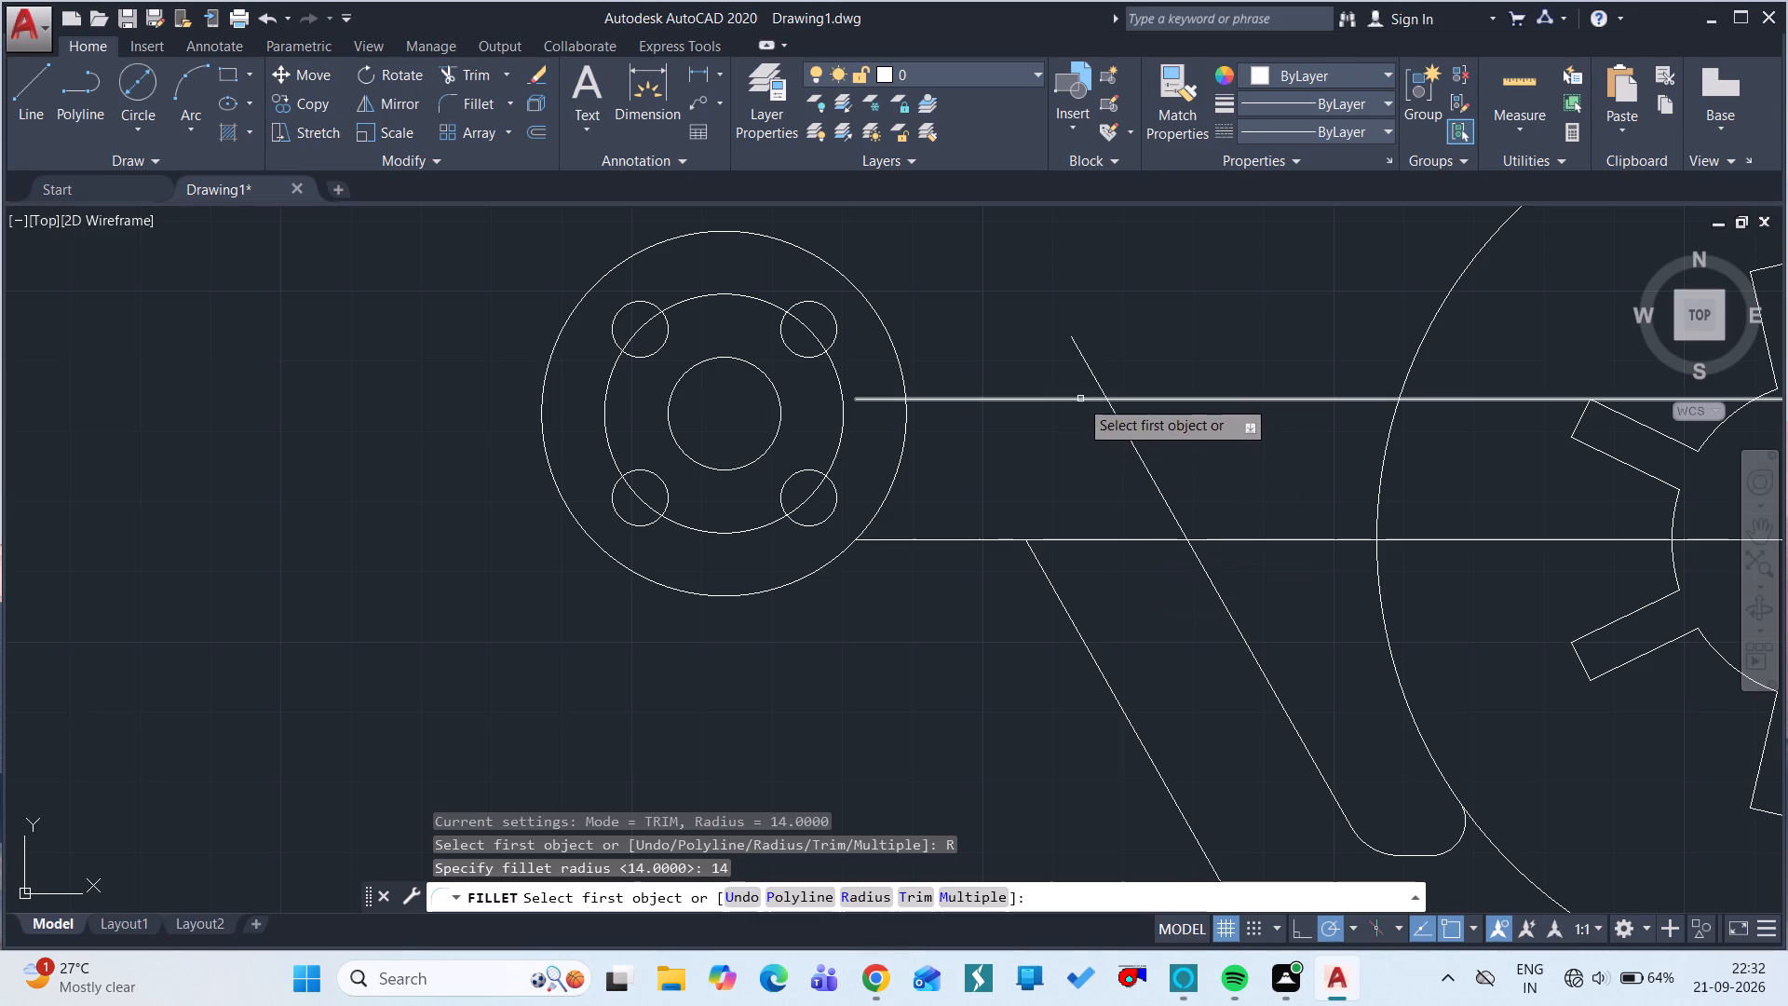
left_click(1054, 400)
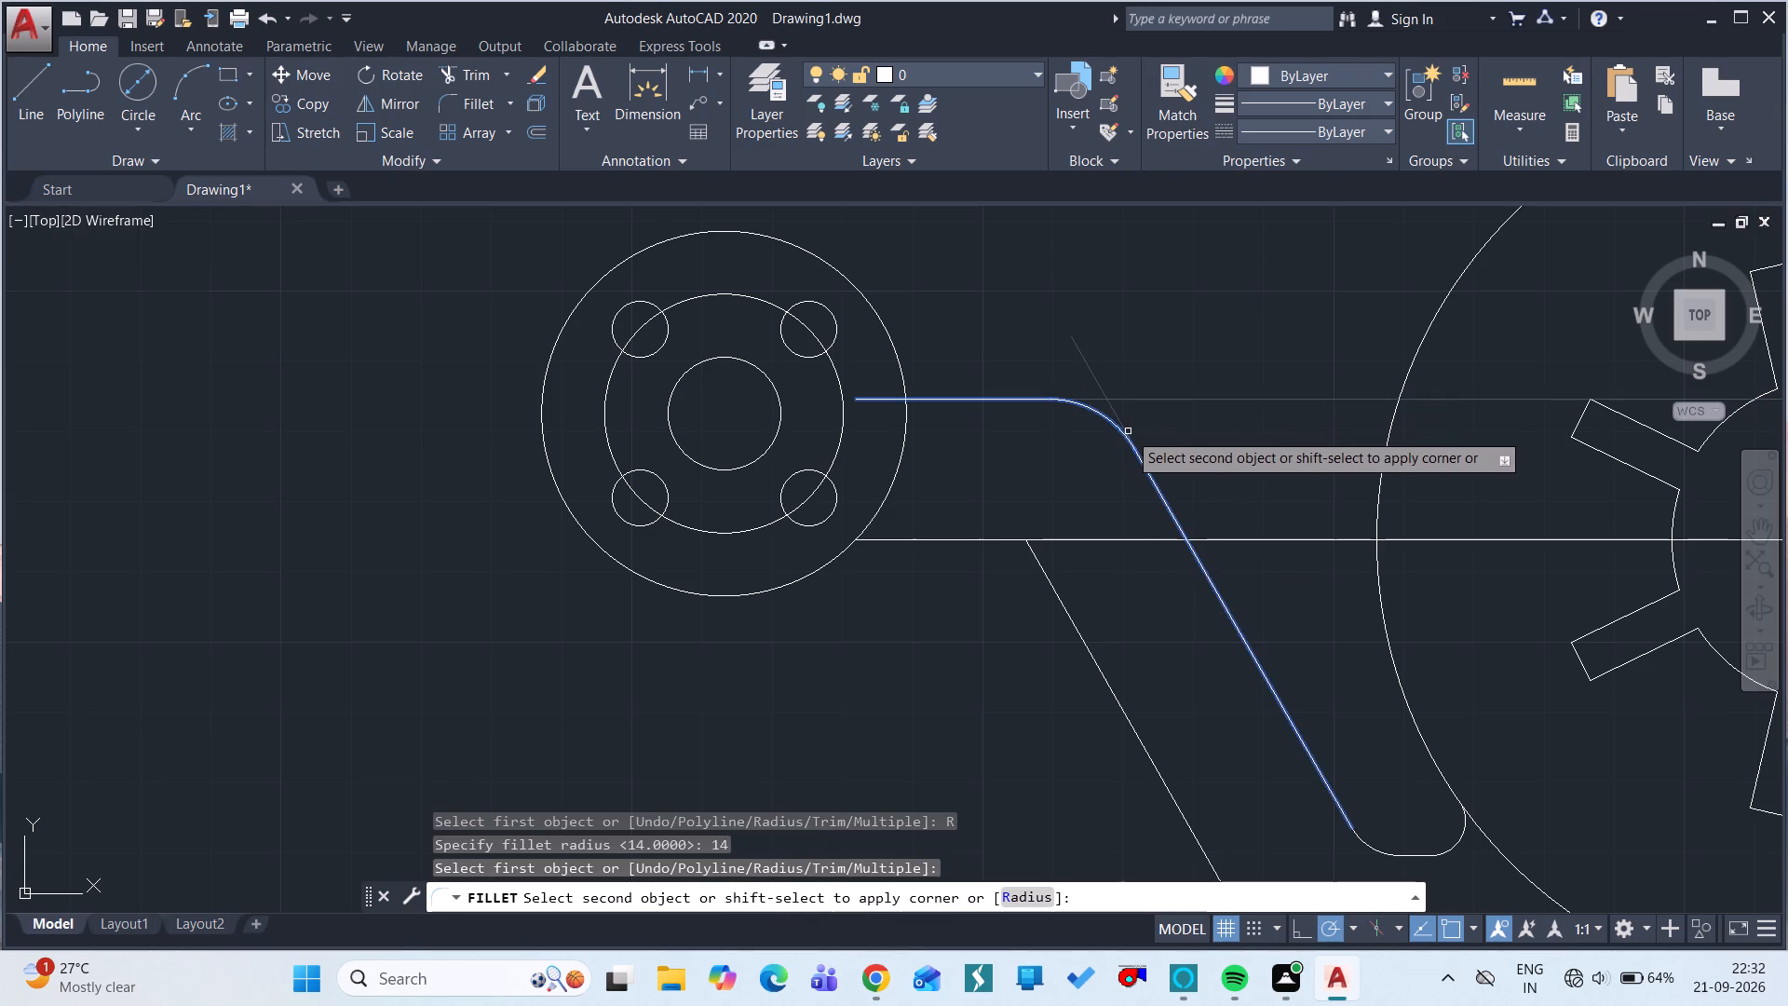
left_click(1129, 431)
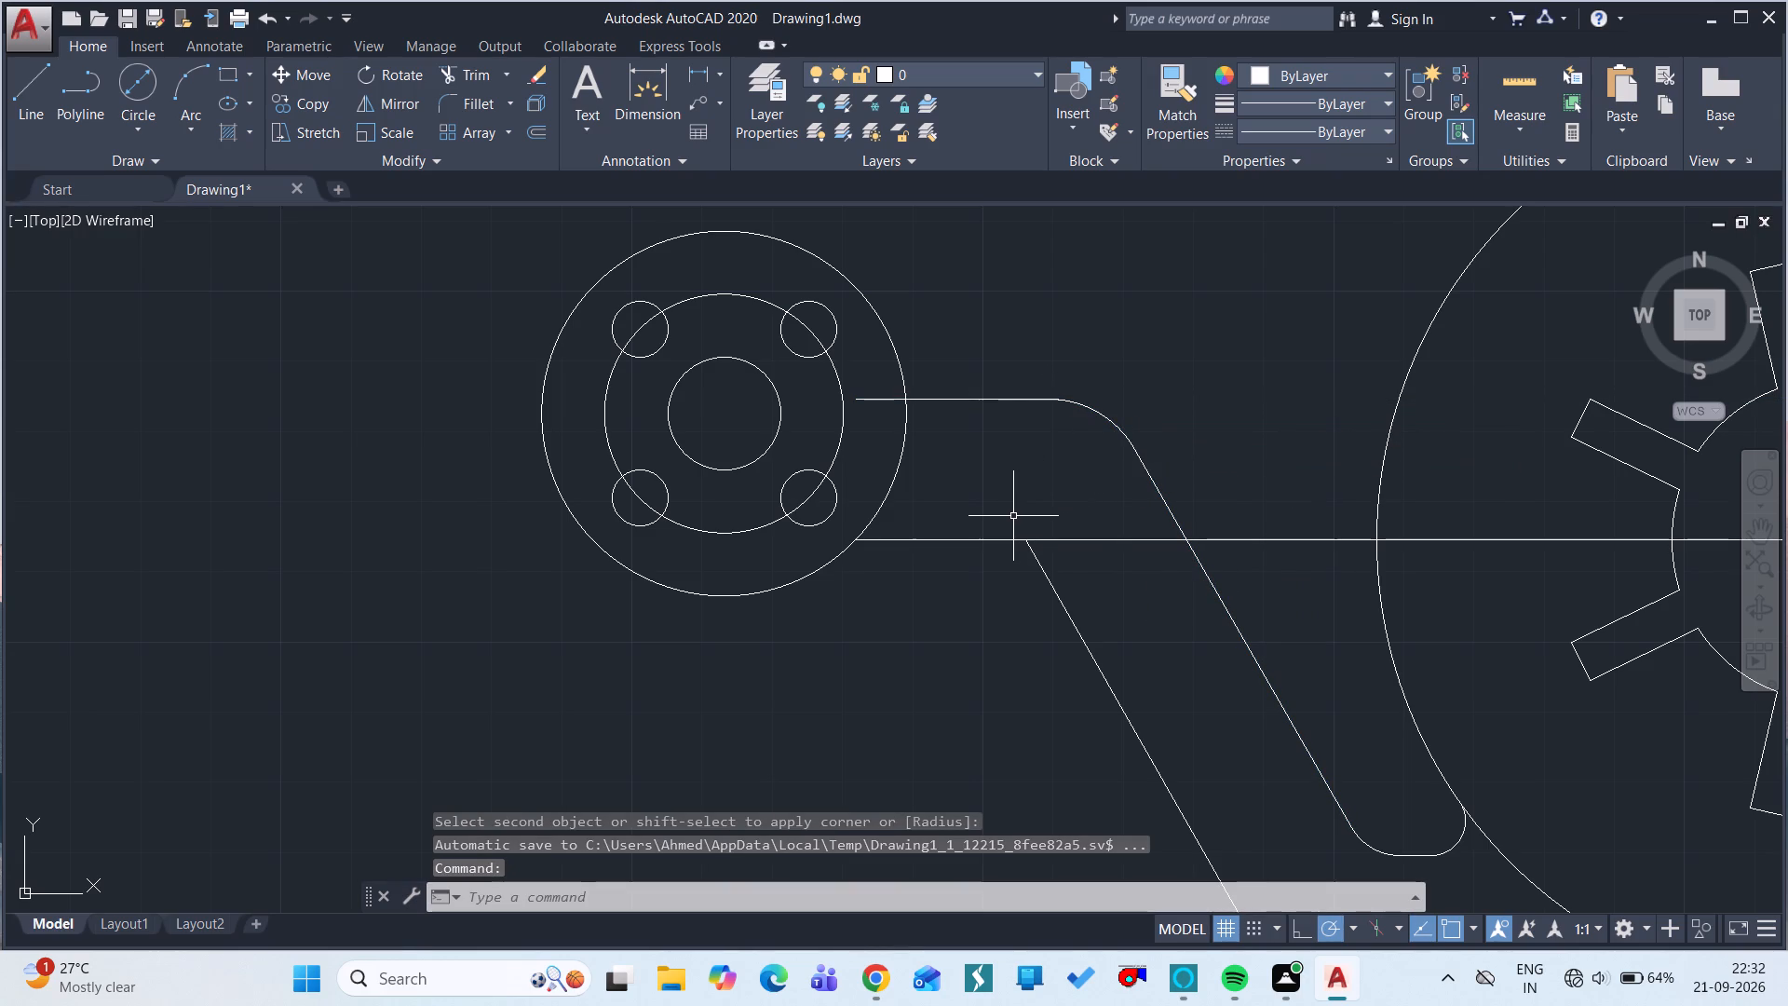
Trim the arm's lower horizontal line between the sloping lines, across to the wheel, and from the wheel's outer circle to the hub.
type("tr")
key("space")
key("space")
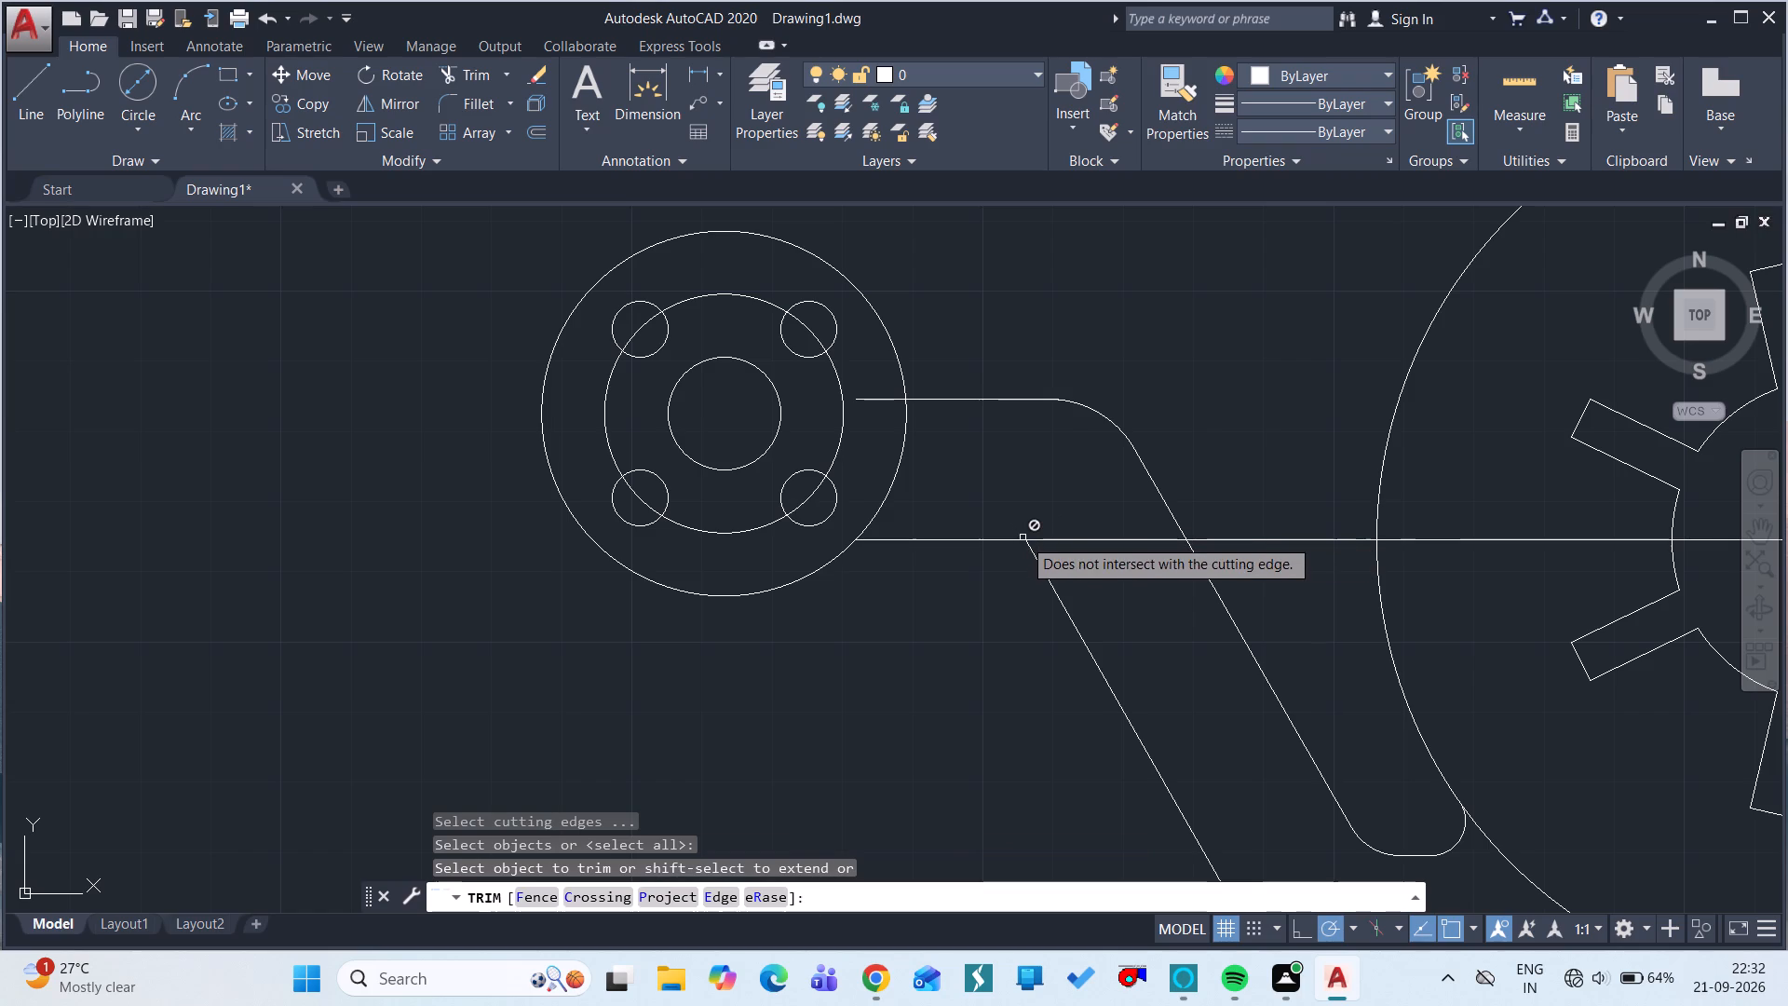
left_click(1045, 539)
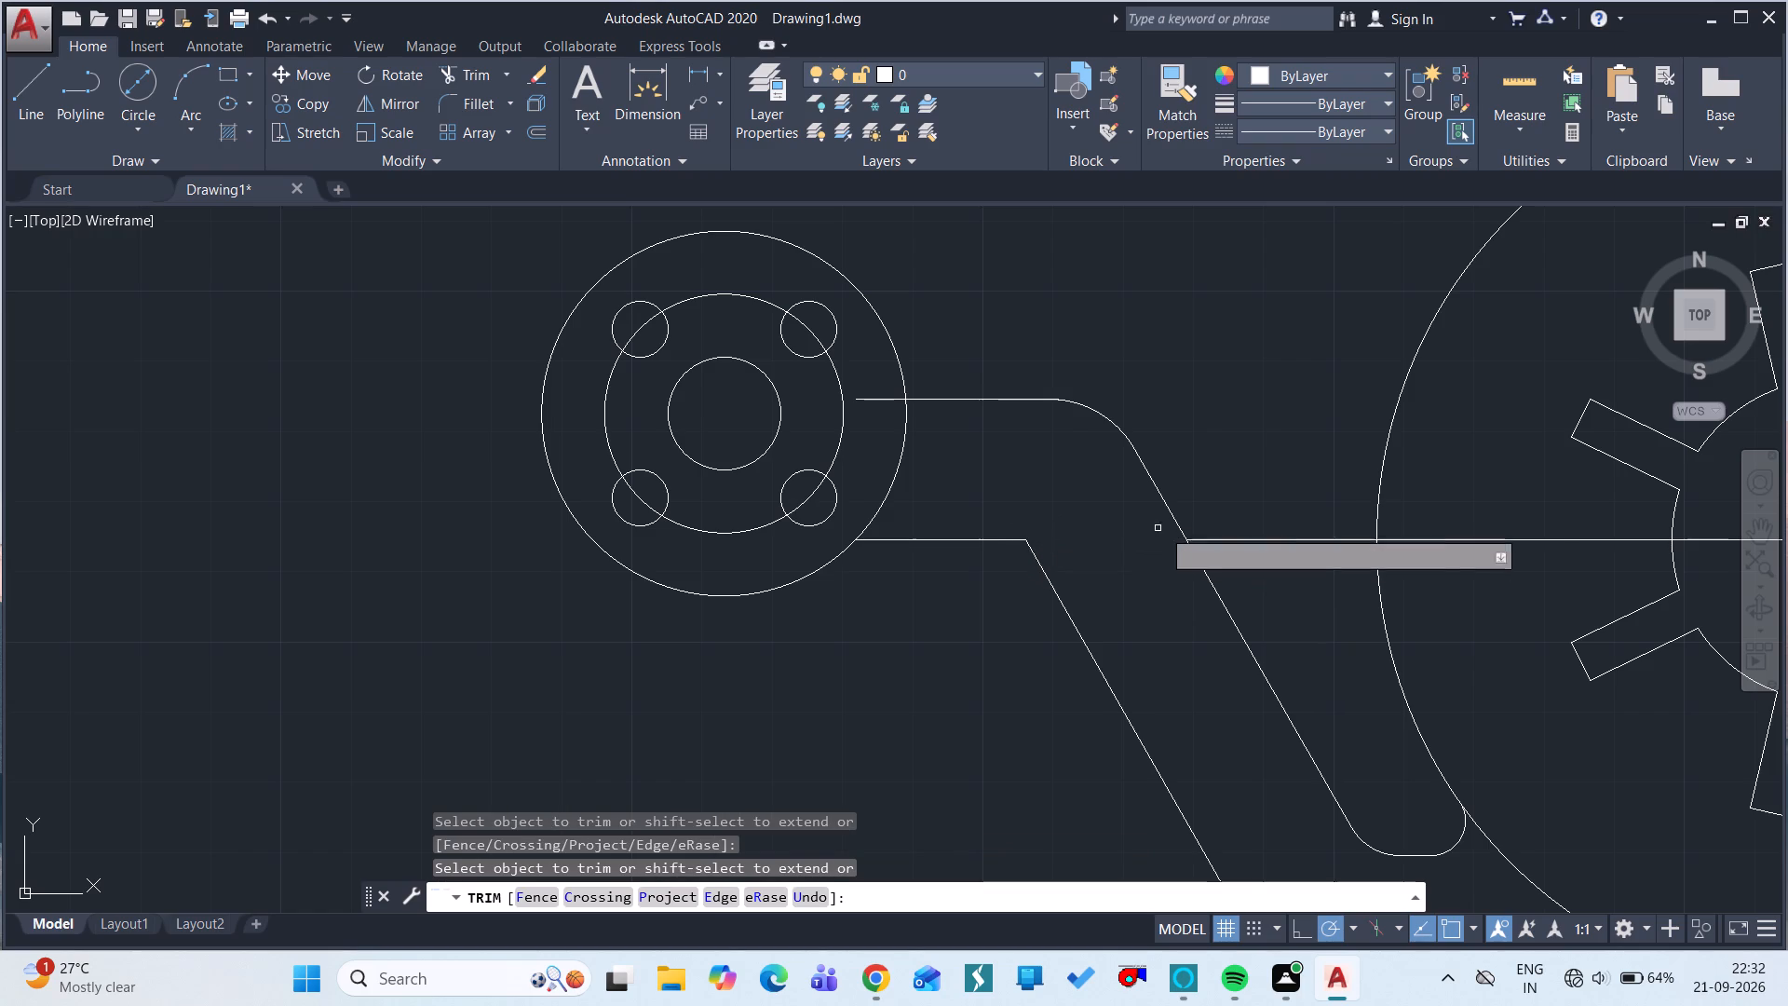
left_click(1235, 538)
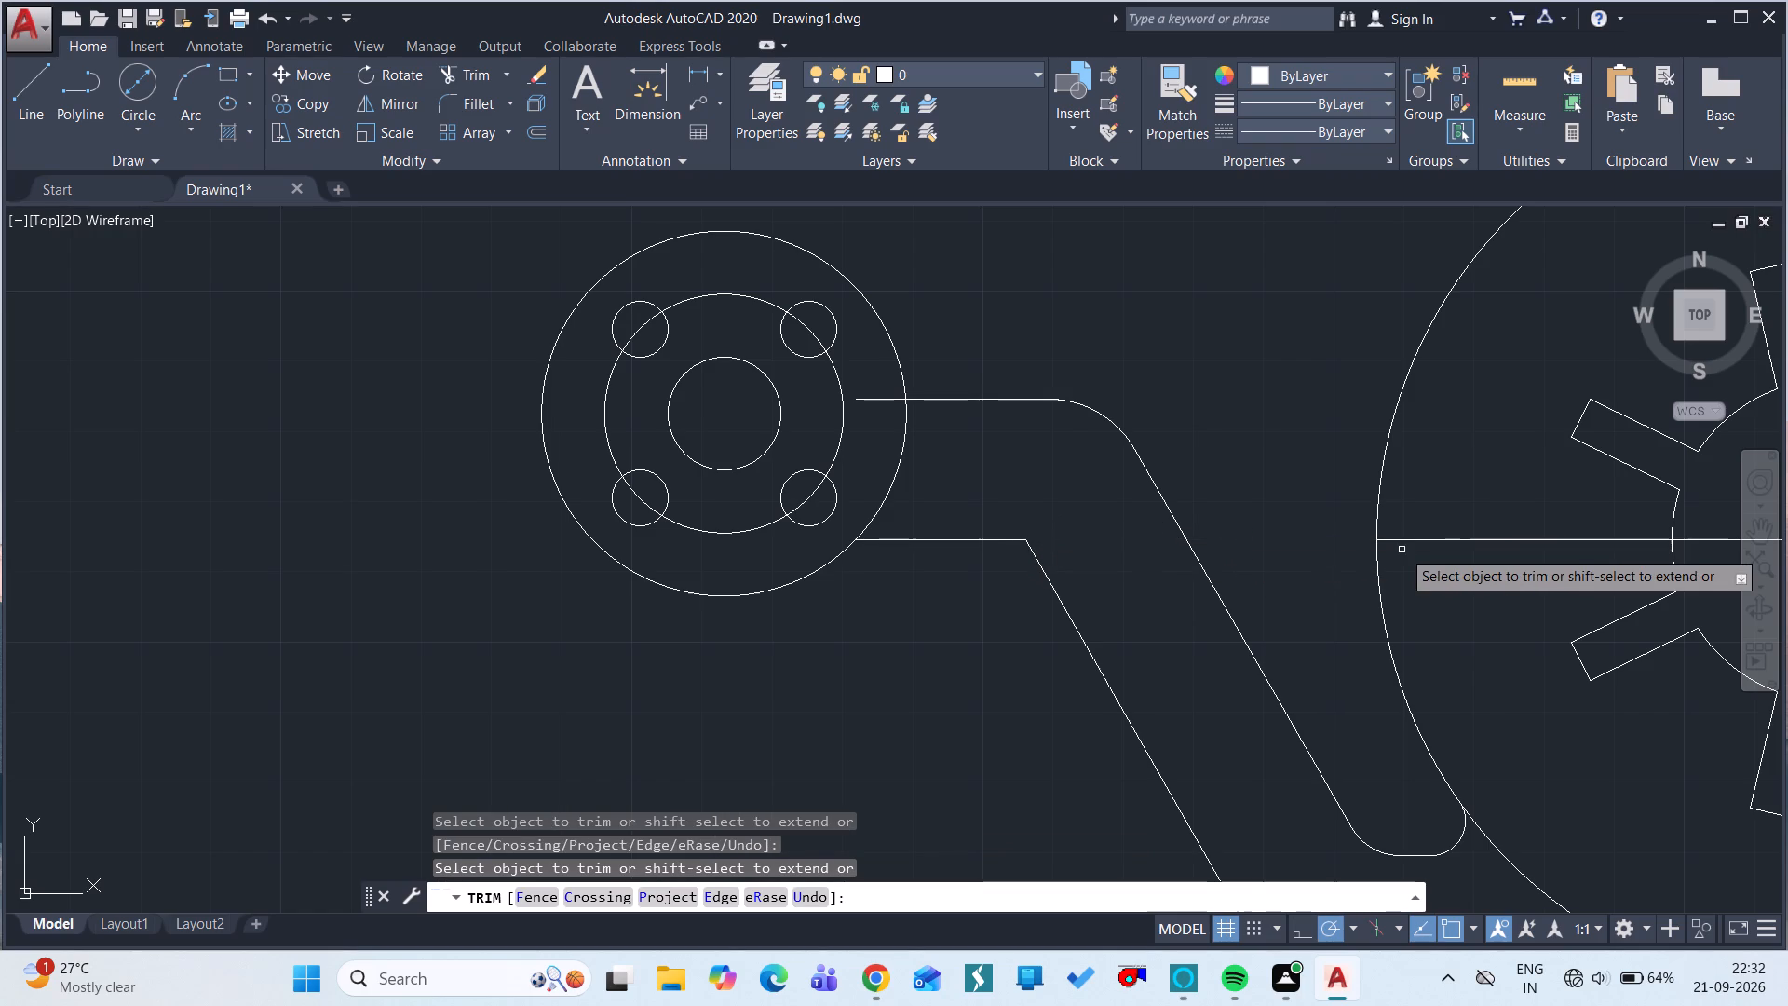
left_click(1427, 538)
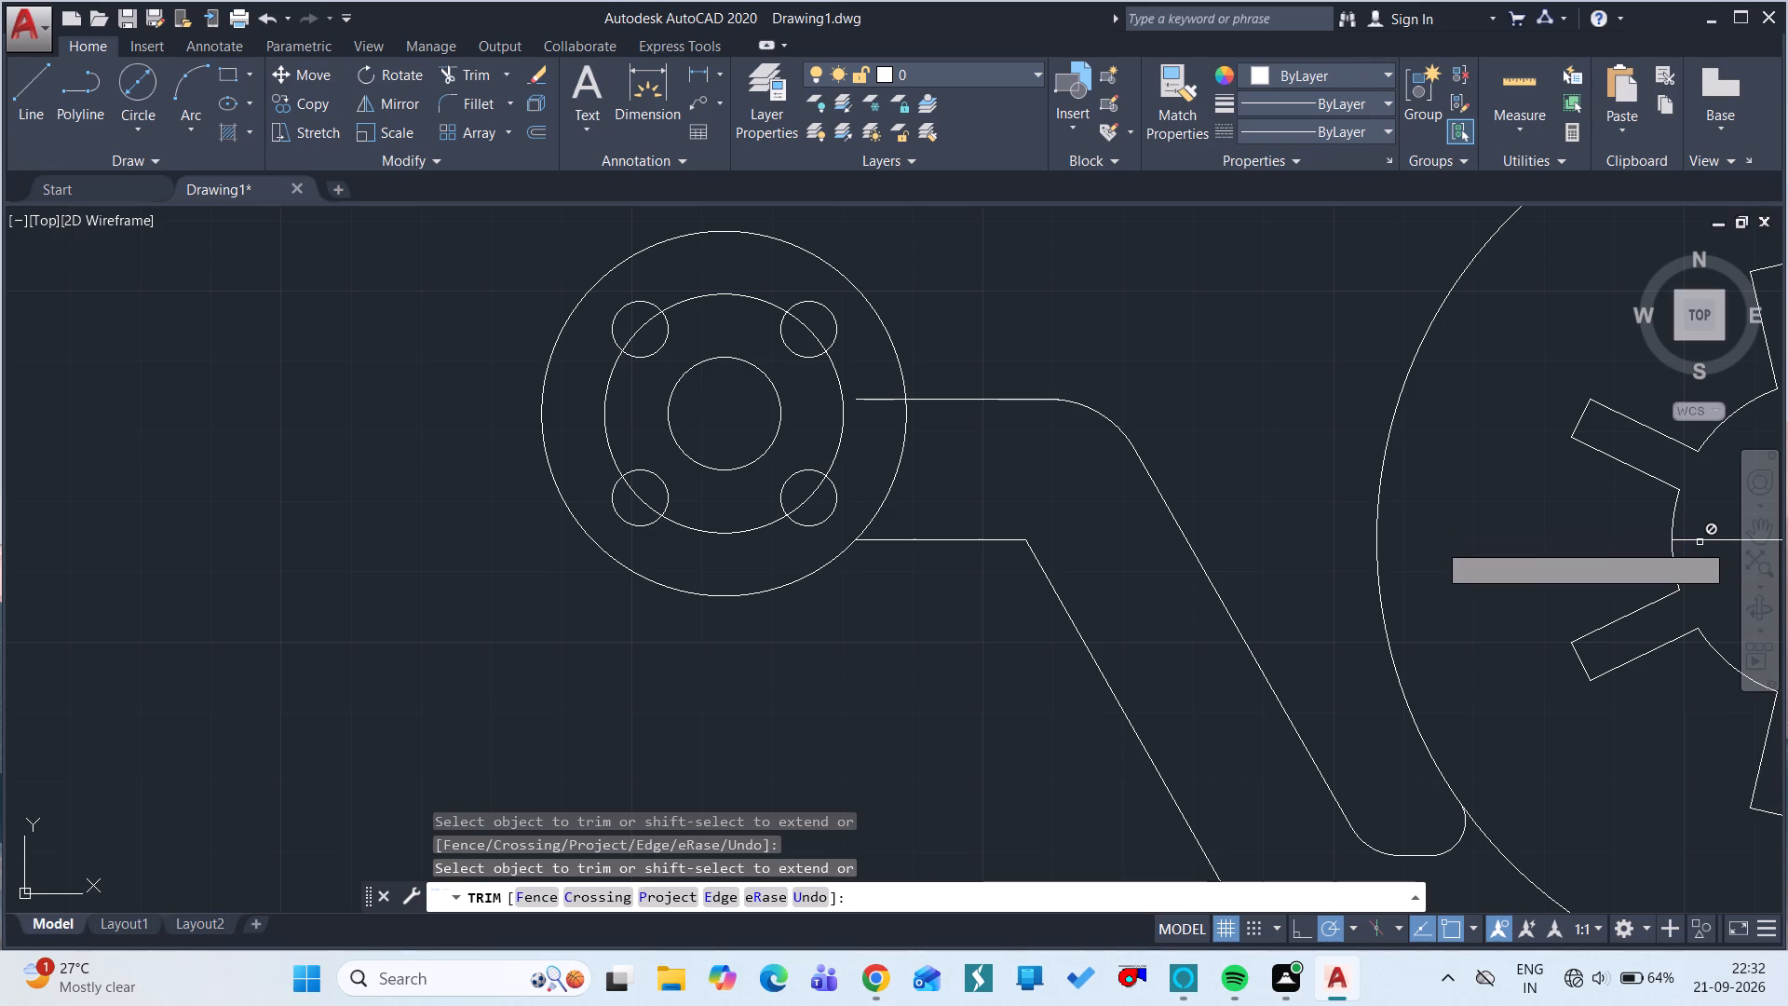
scroll(1700, 542, "down", 3, "ctrl")
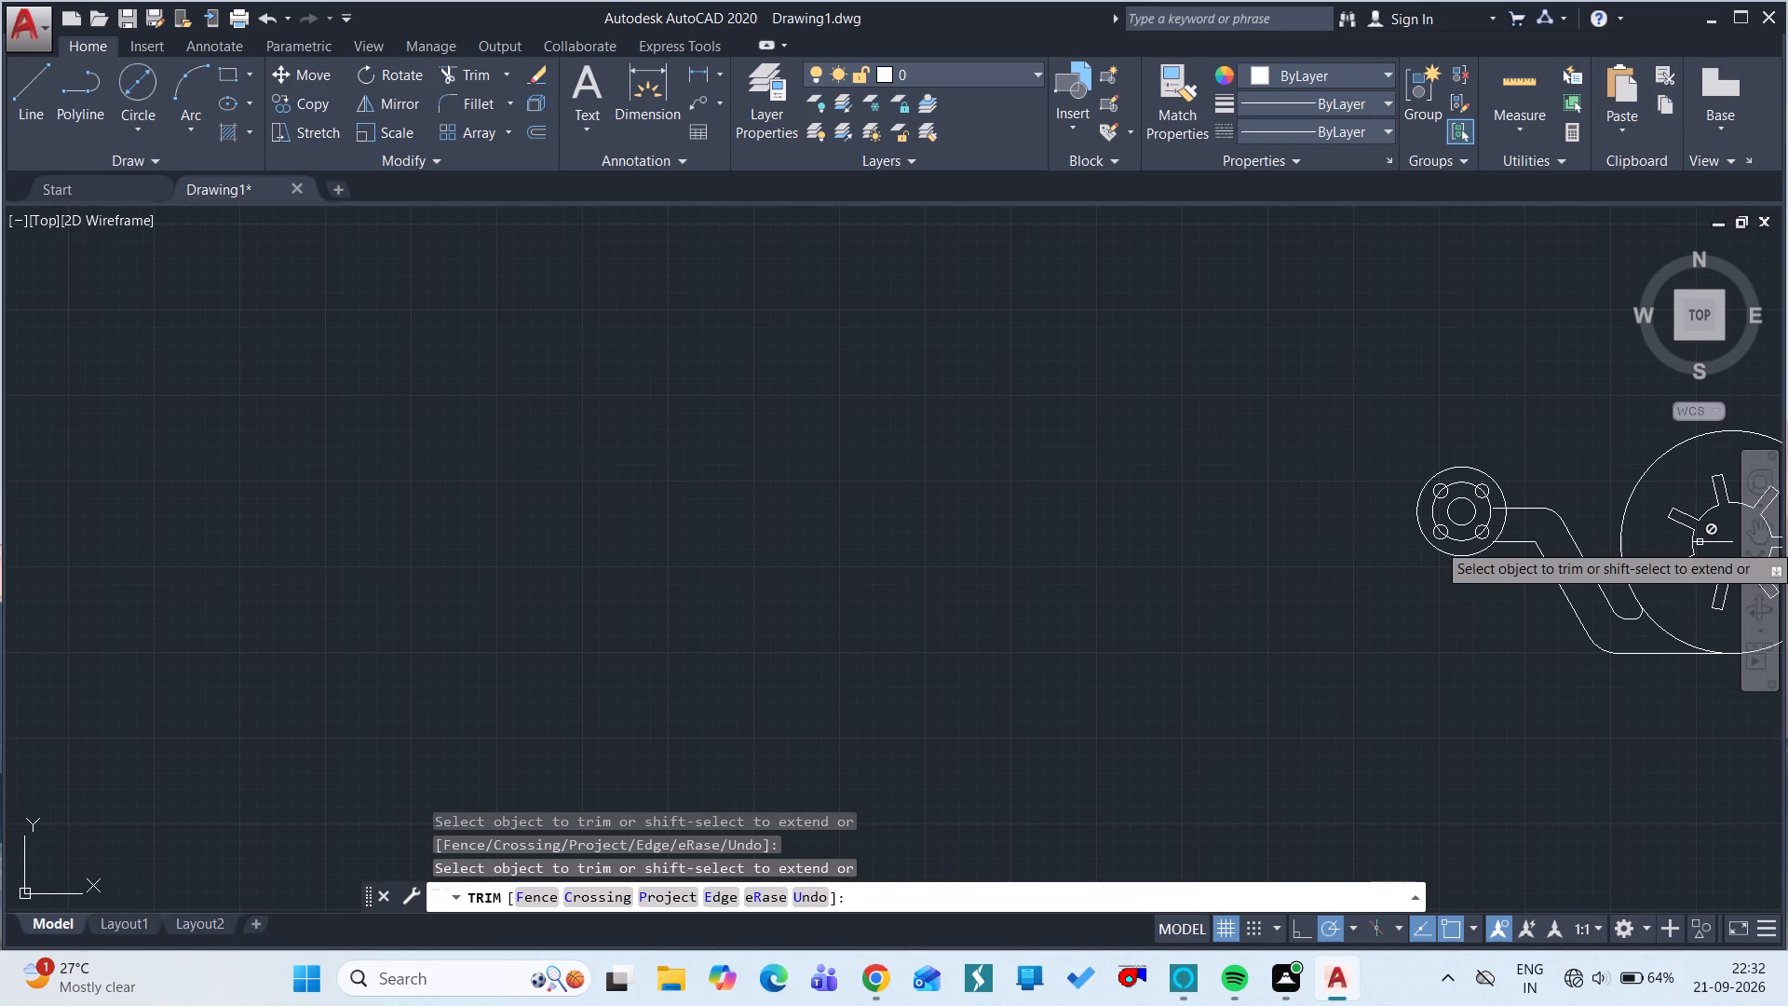
key("Escape")
Delete the leftover piece of the horizontal line inside the wheel's hub.
left_click(1700, 542)
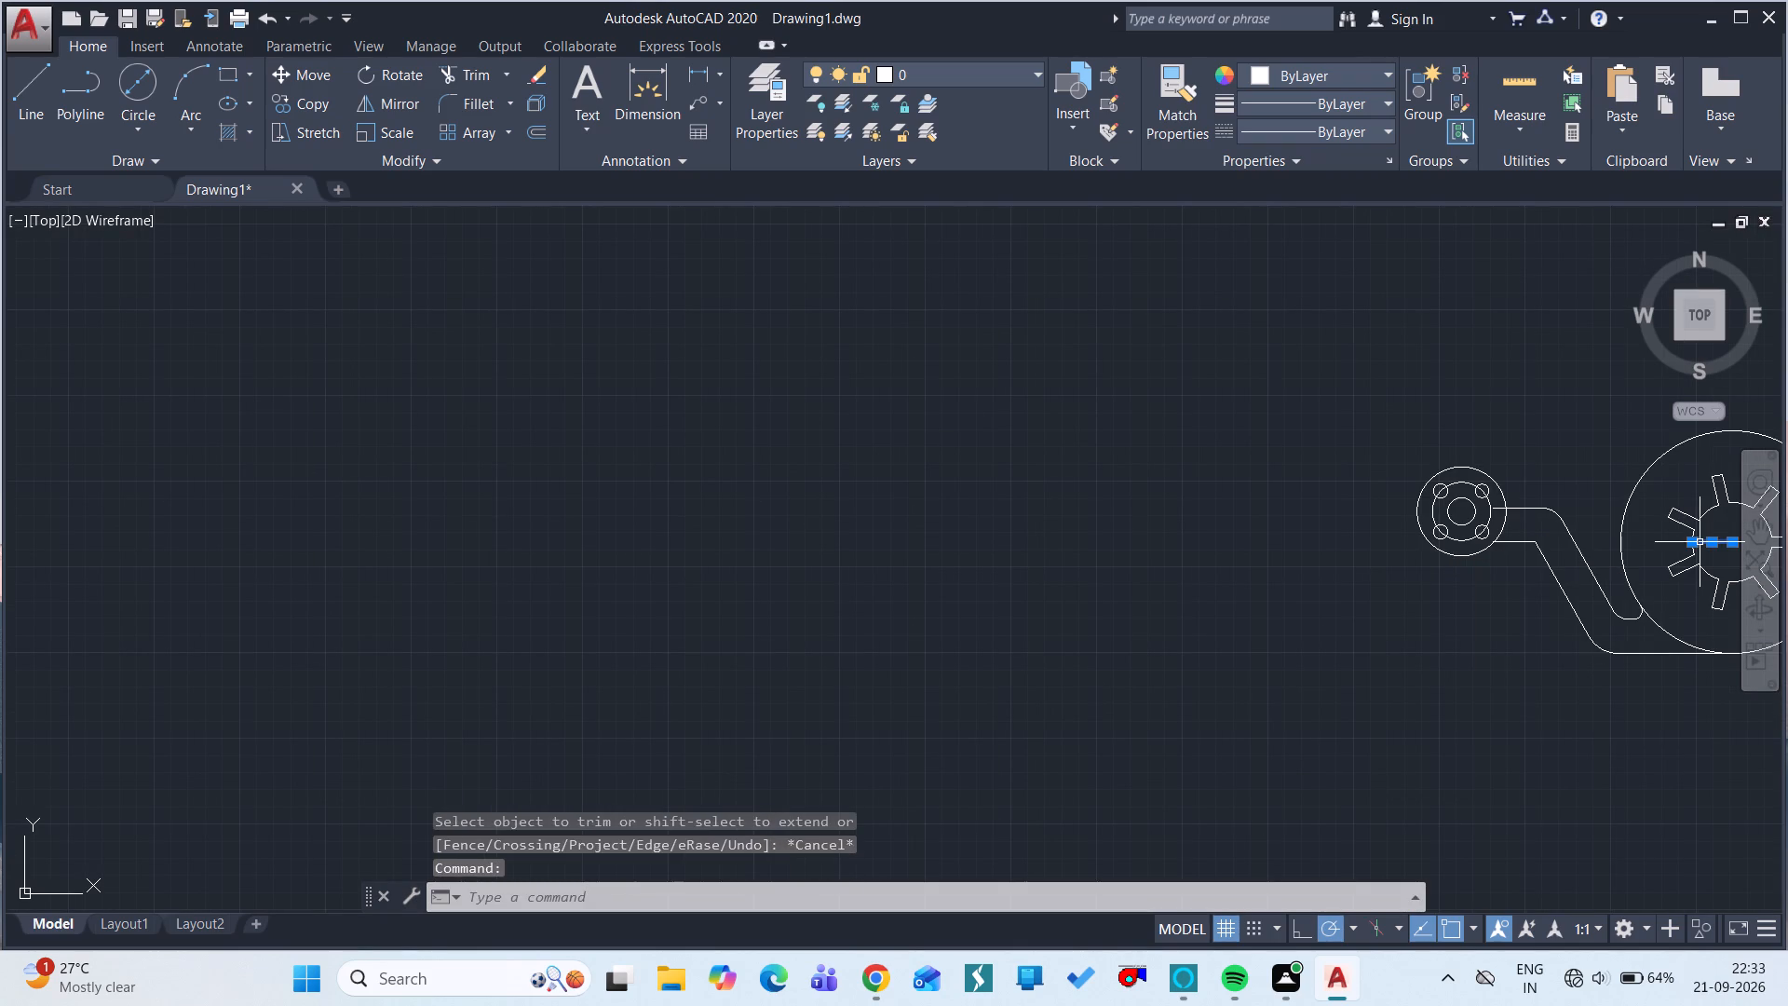
key("Delete")
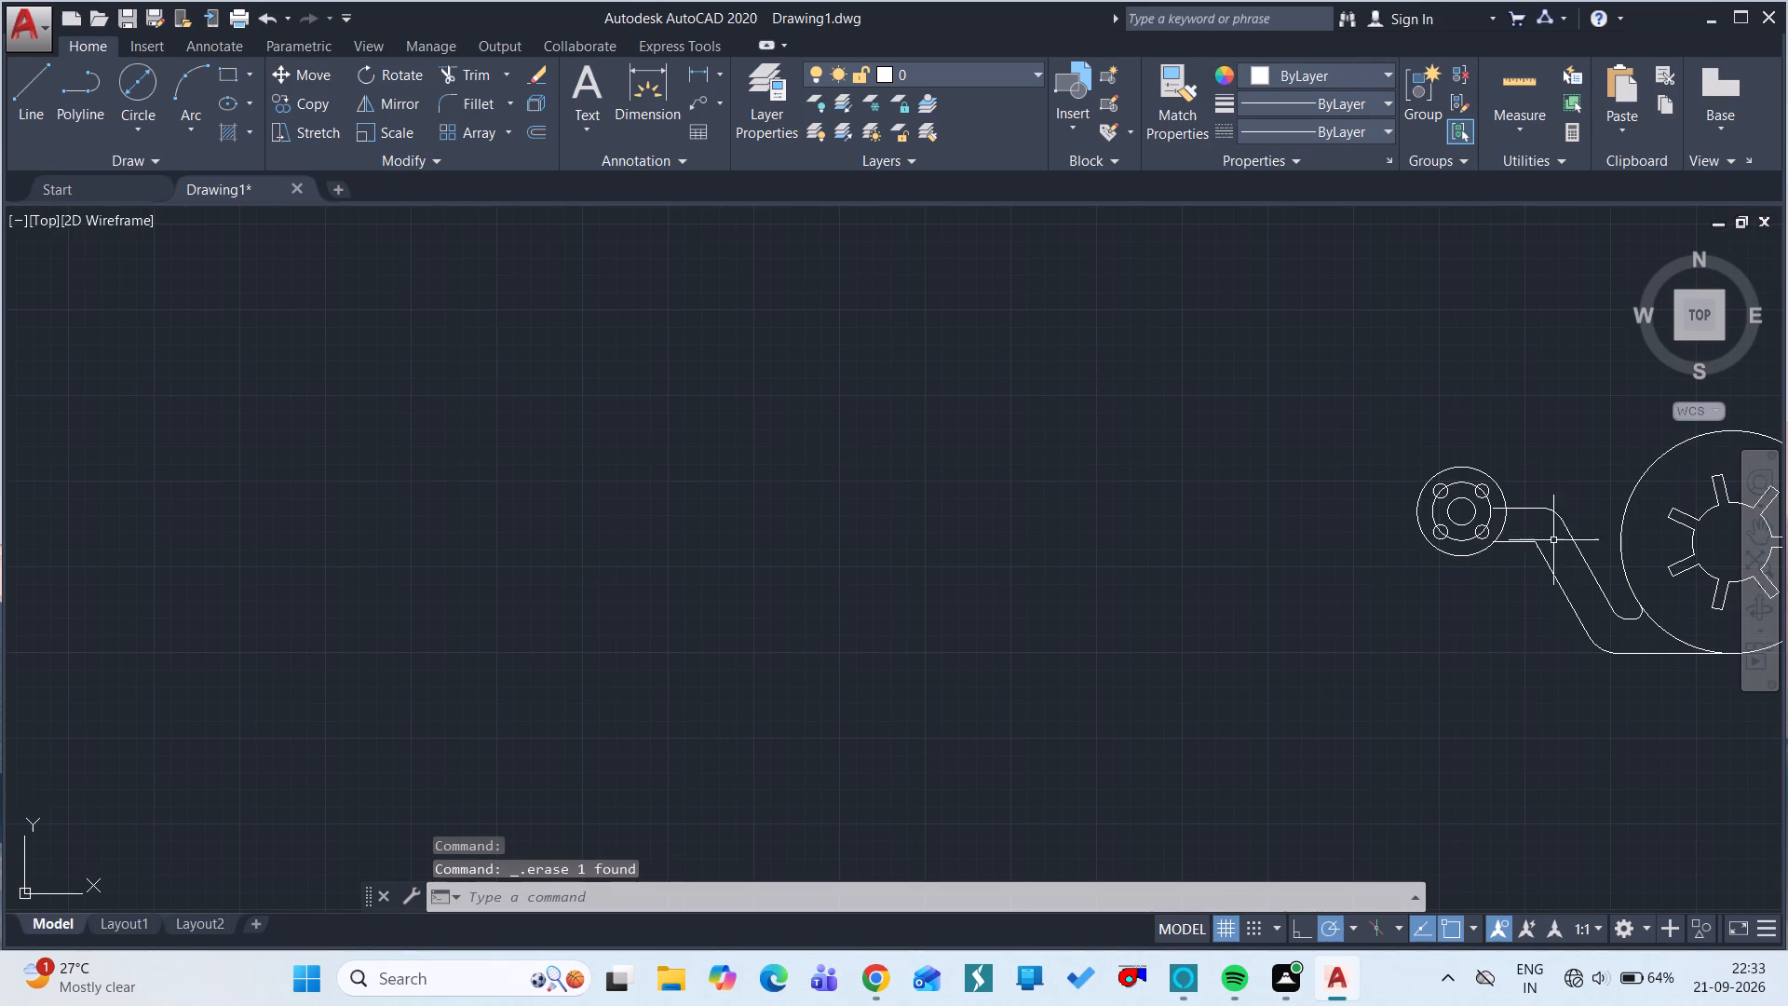
Fillet the junction of the small flange's outer circle and the arm's upper horizontal line with a radius of 5.
scroll(1547, 542, "up", 4, "ctrl")
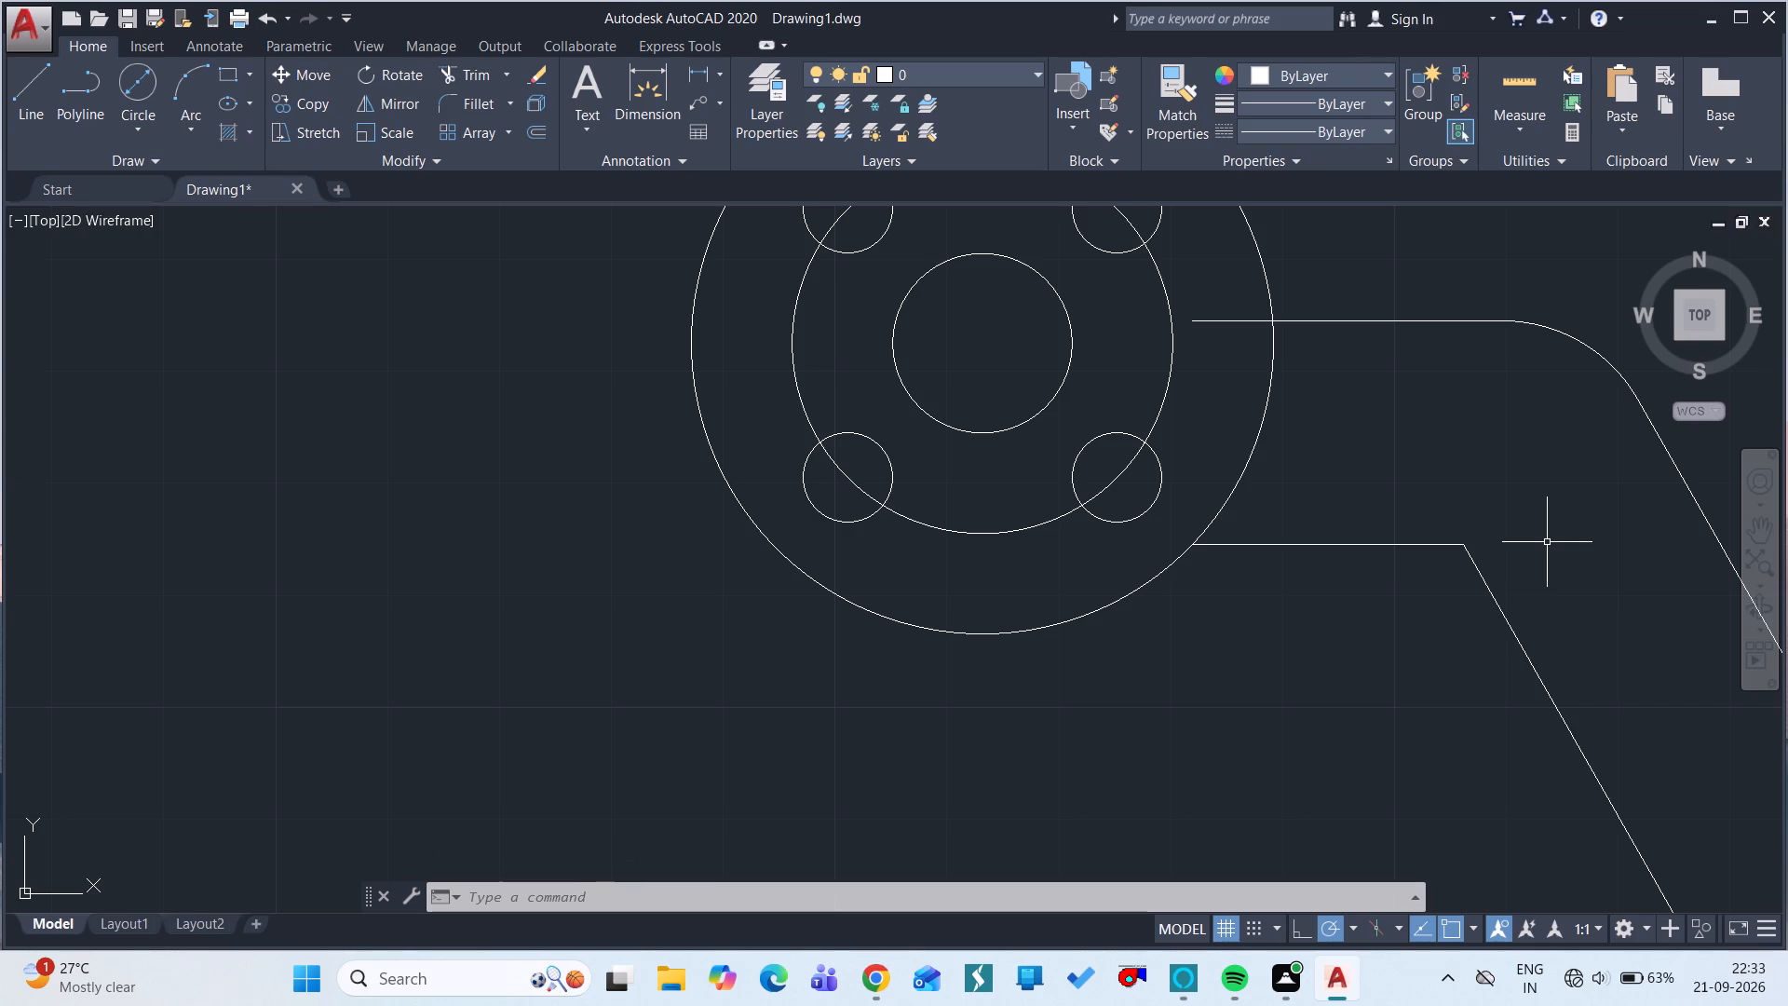
type("f")
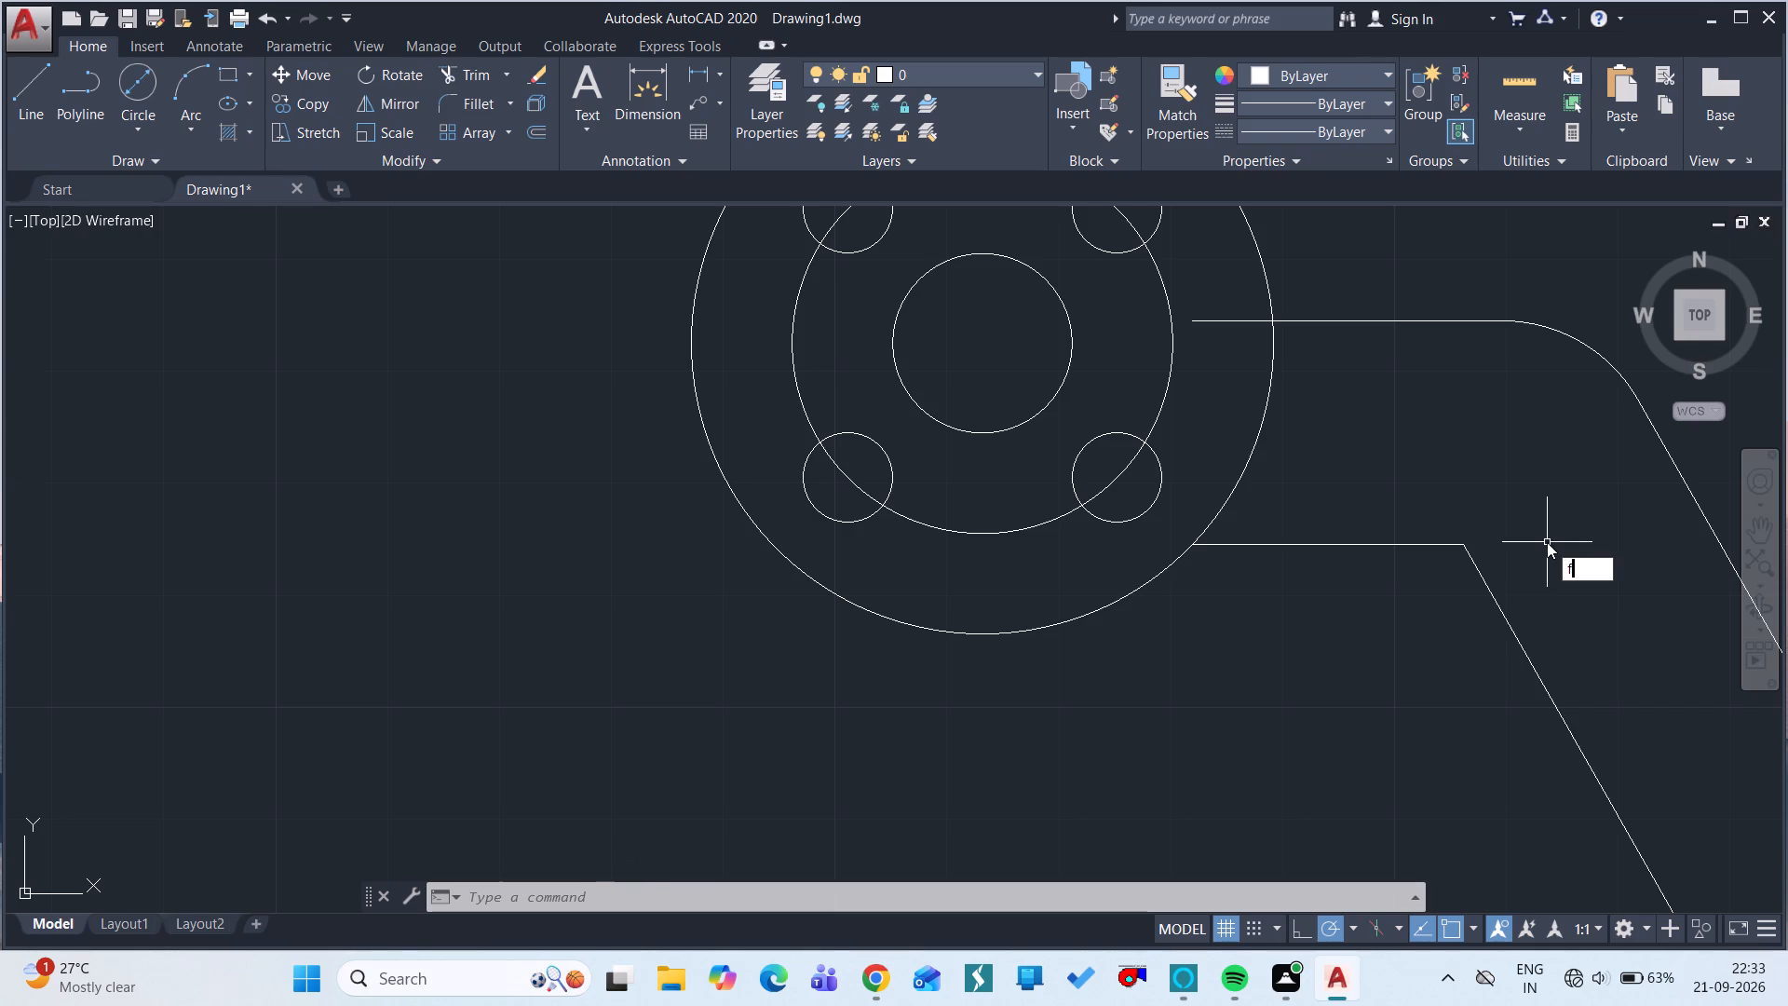
key("space")
right_click(1547, 542)
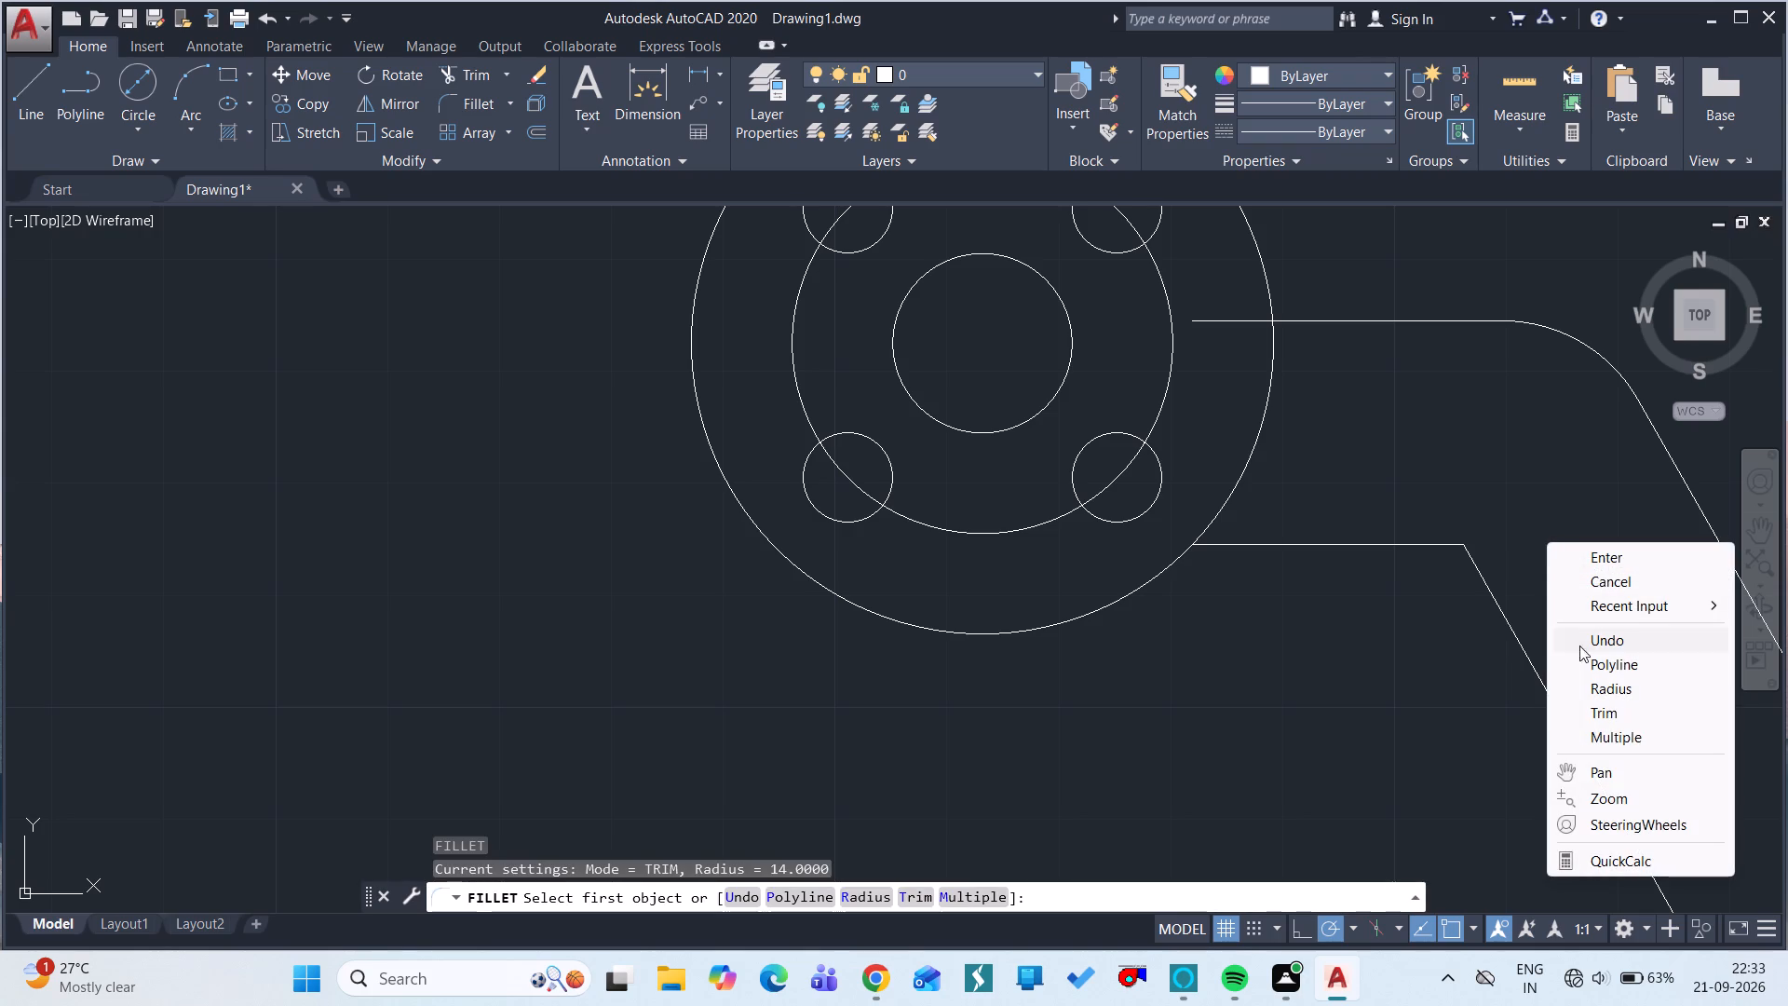
left_click(1592, 677)
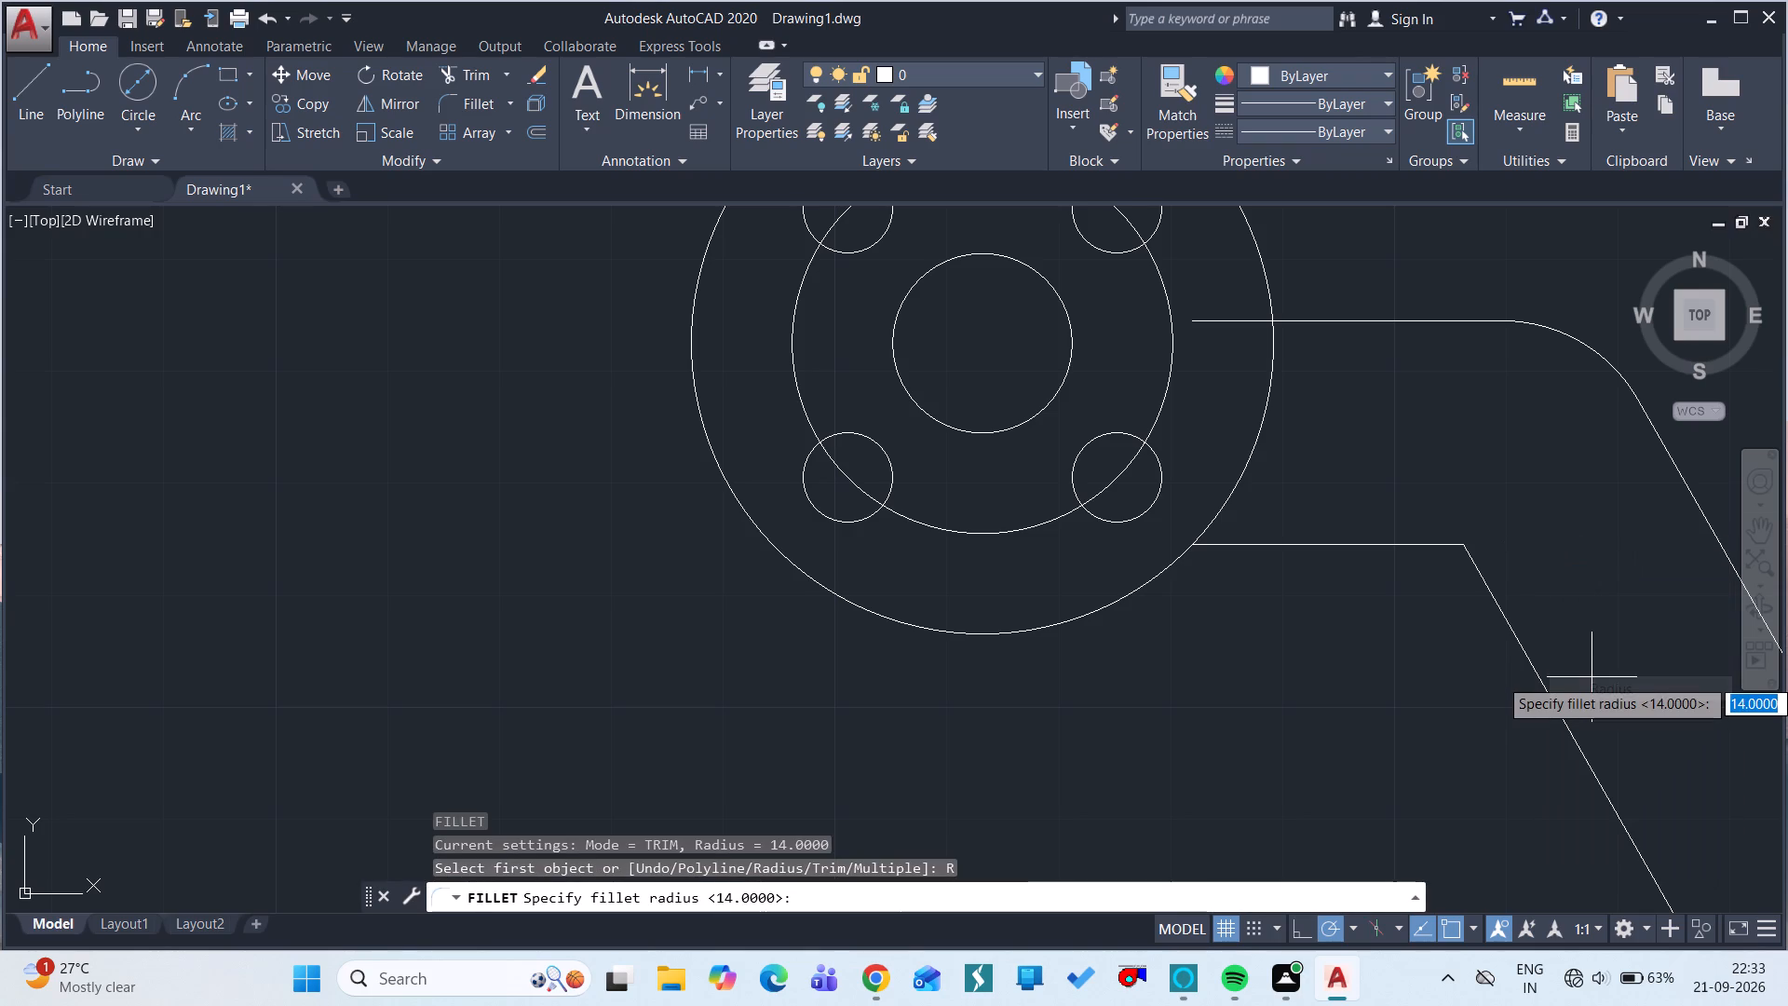
type("5")
key("space")
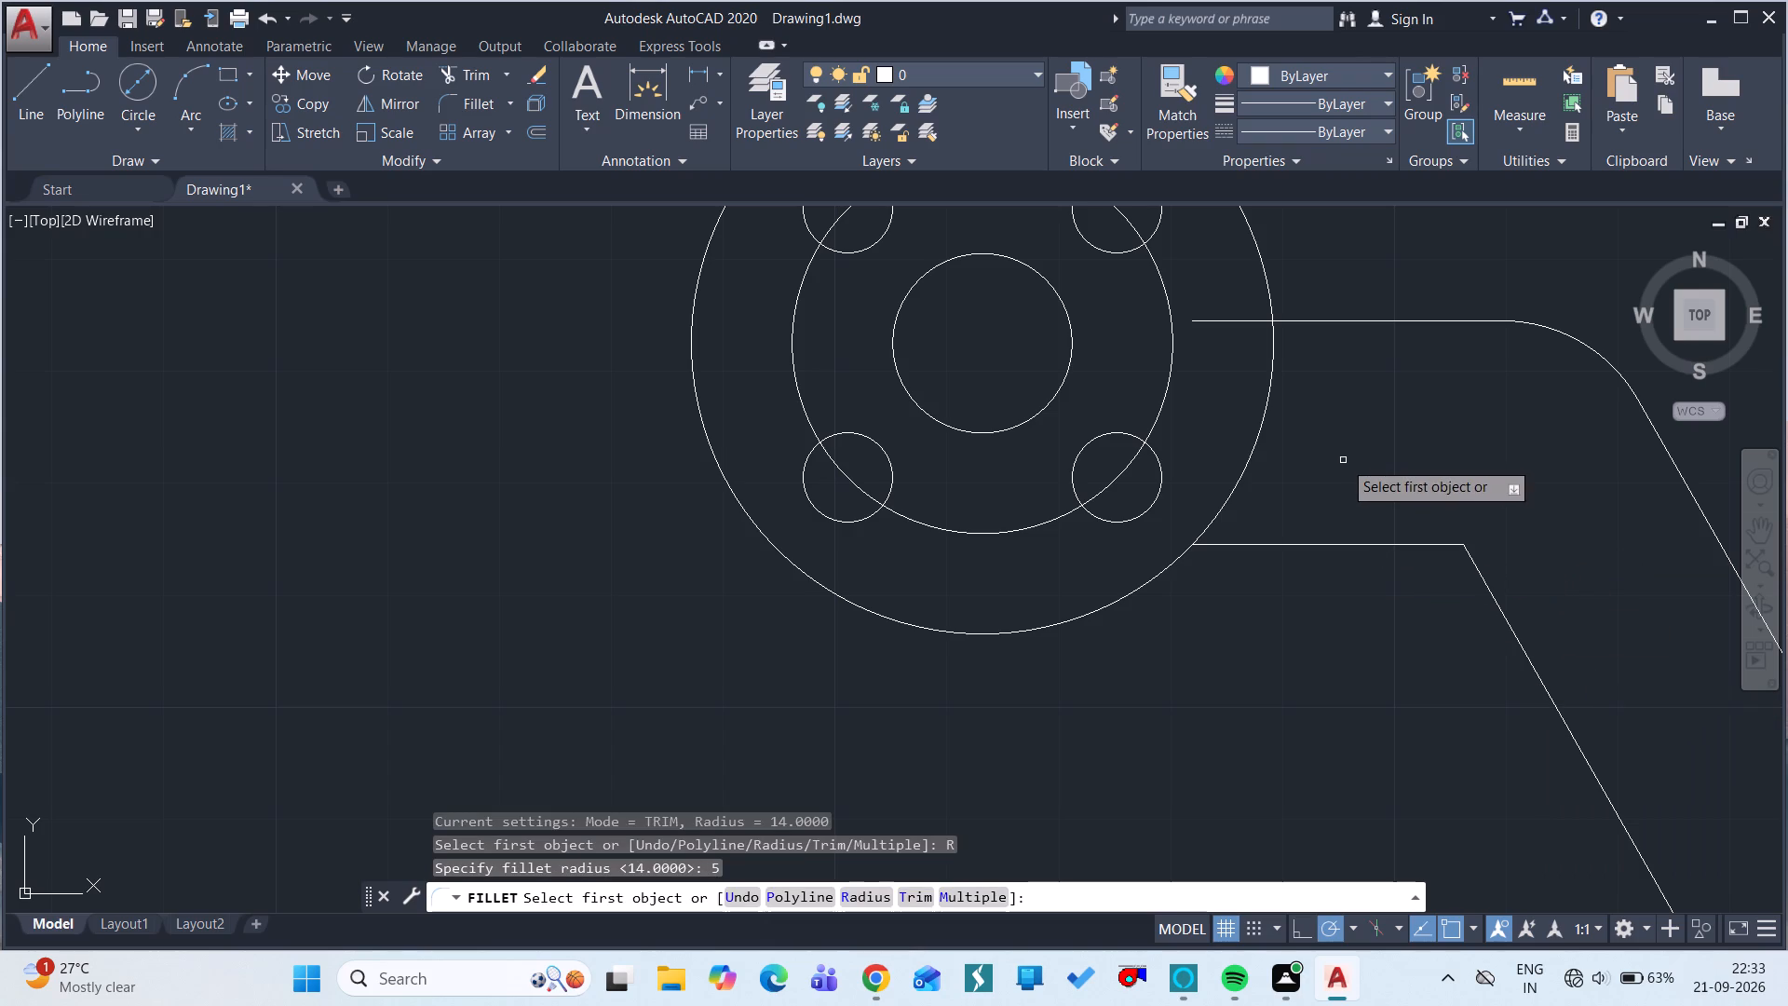
left_click(1266, 294)
left_click(1291, 319)
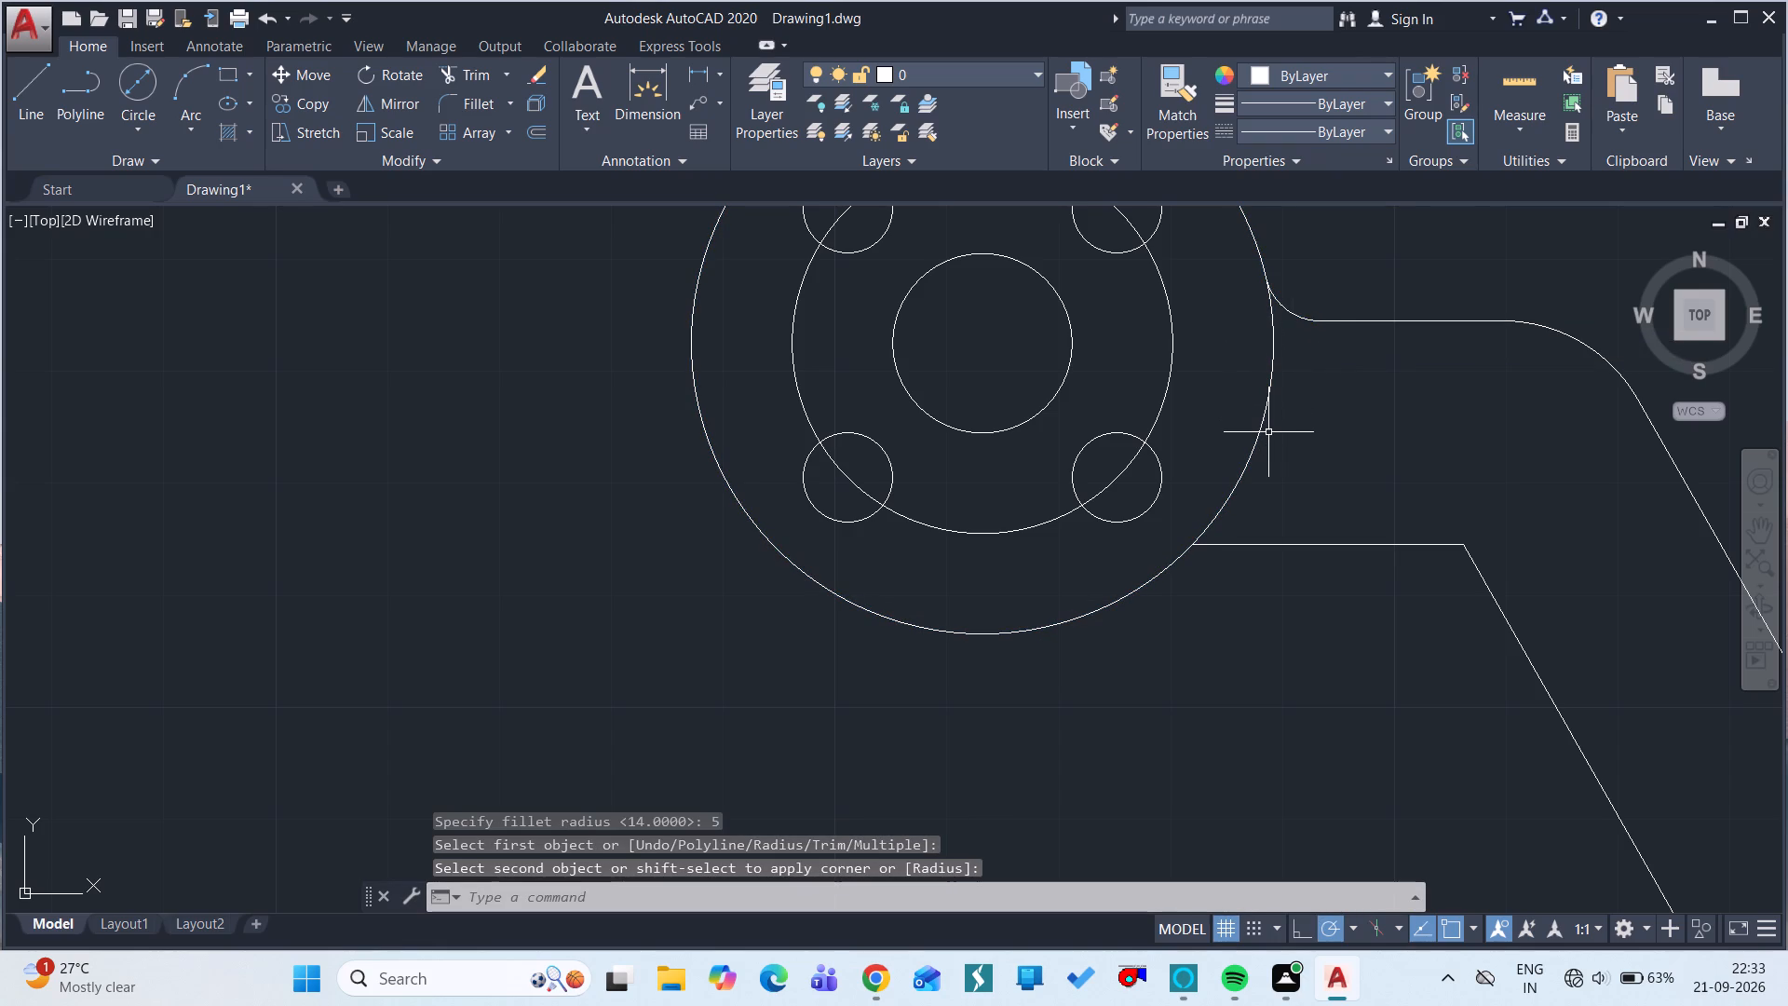
Fillet the corner between the arm's lower horizontal line and the outer sloping line with a radius of 12.
type("f")
key("space")
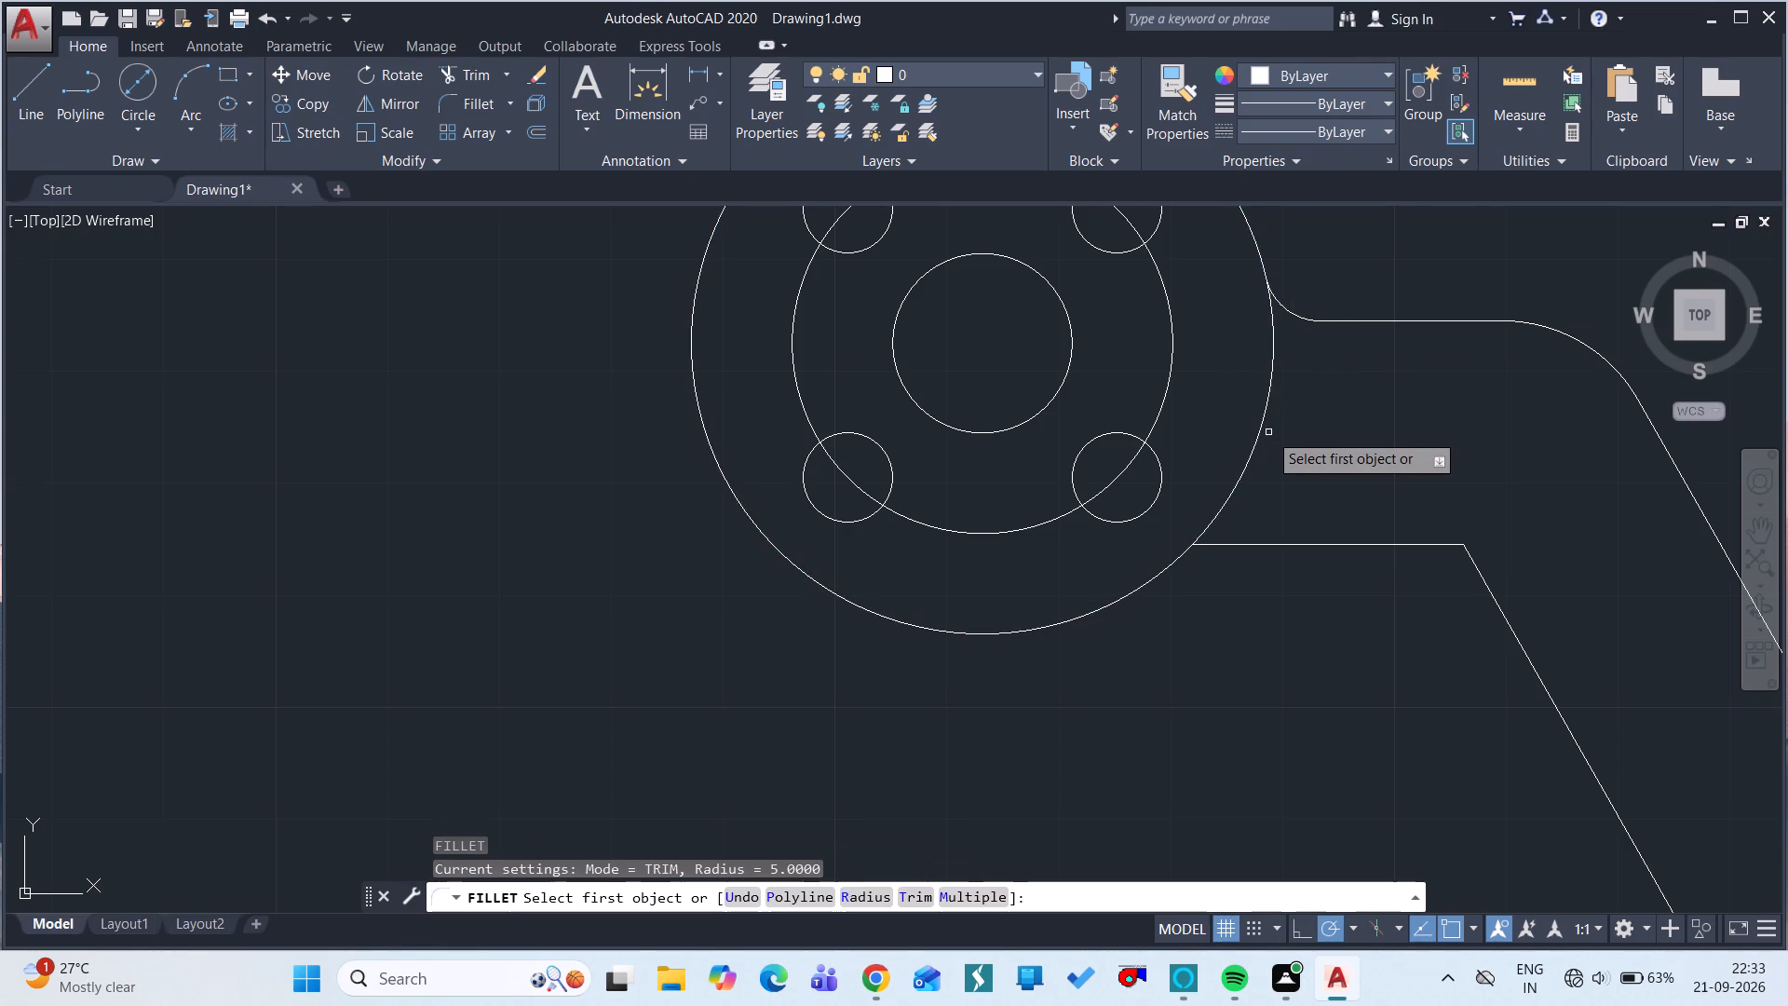
right_click(1268, 432)
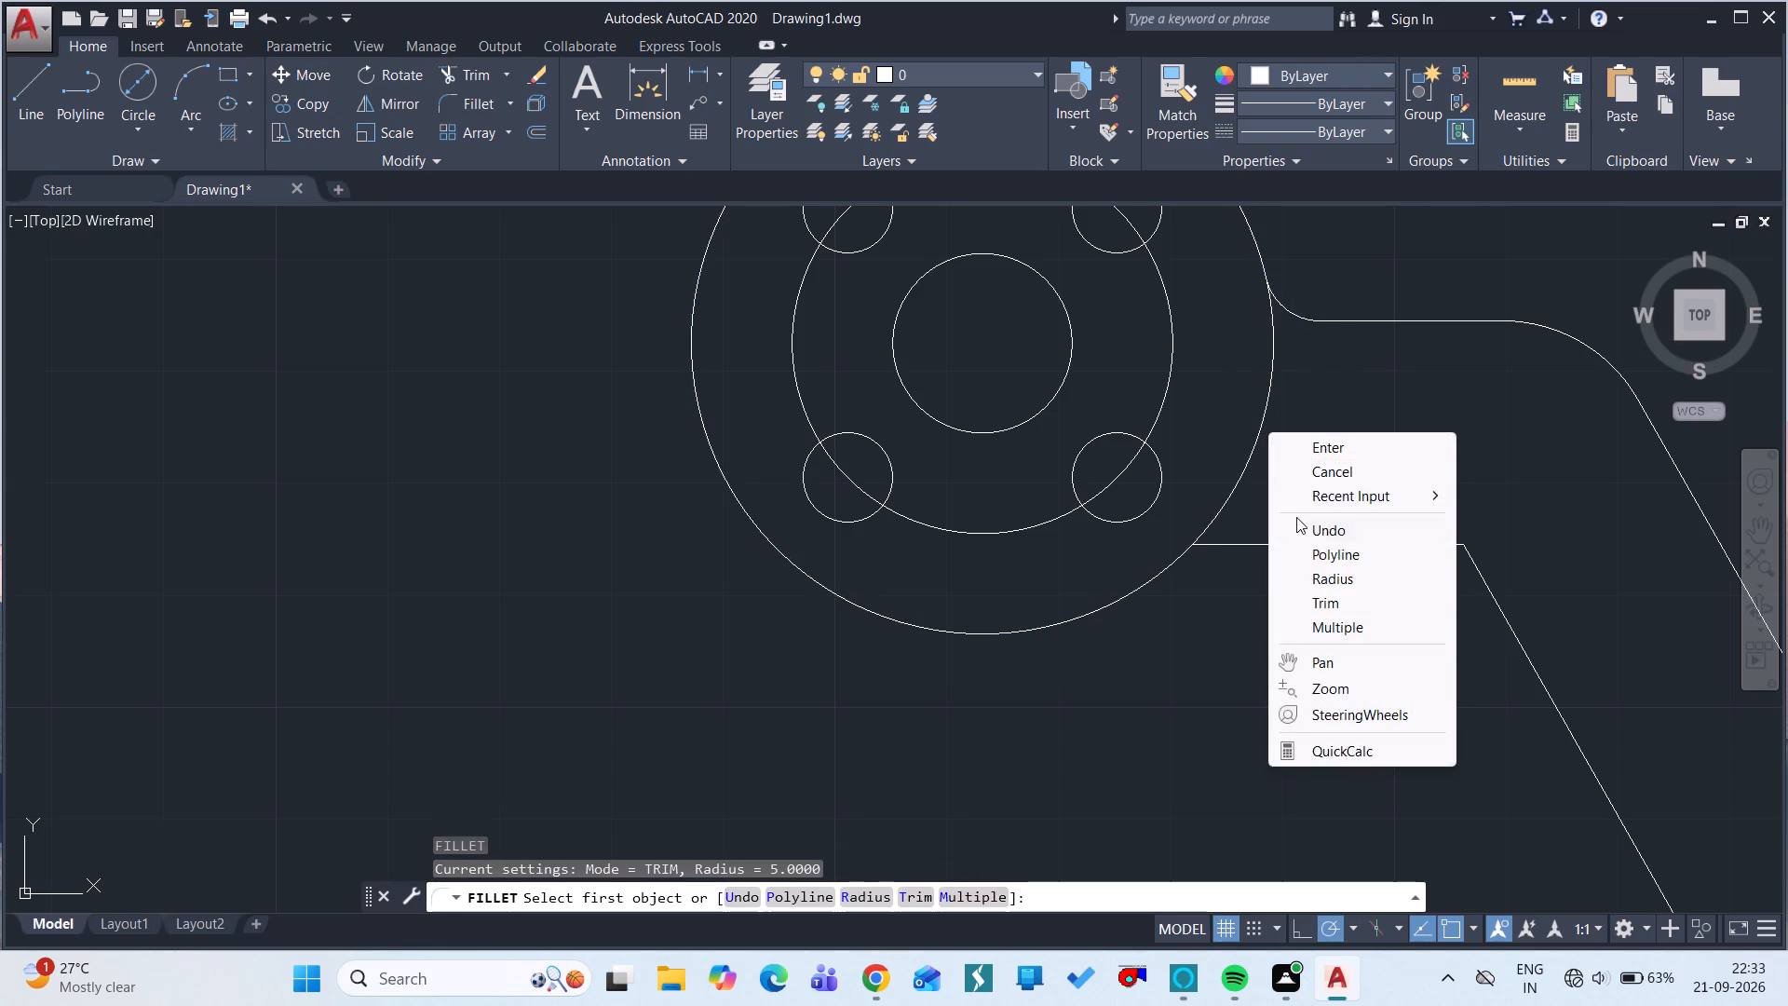
left_click(1329, 569)
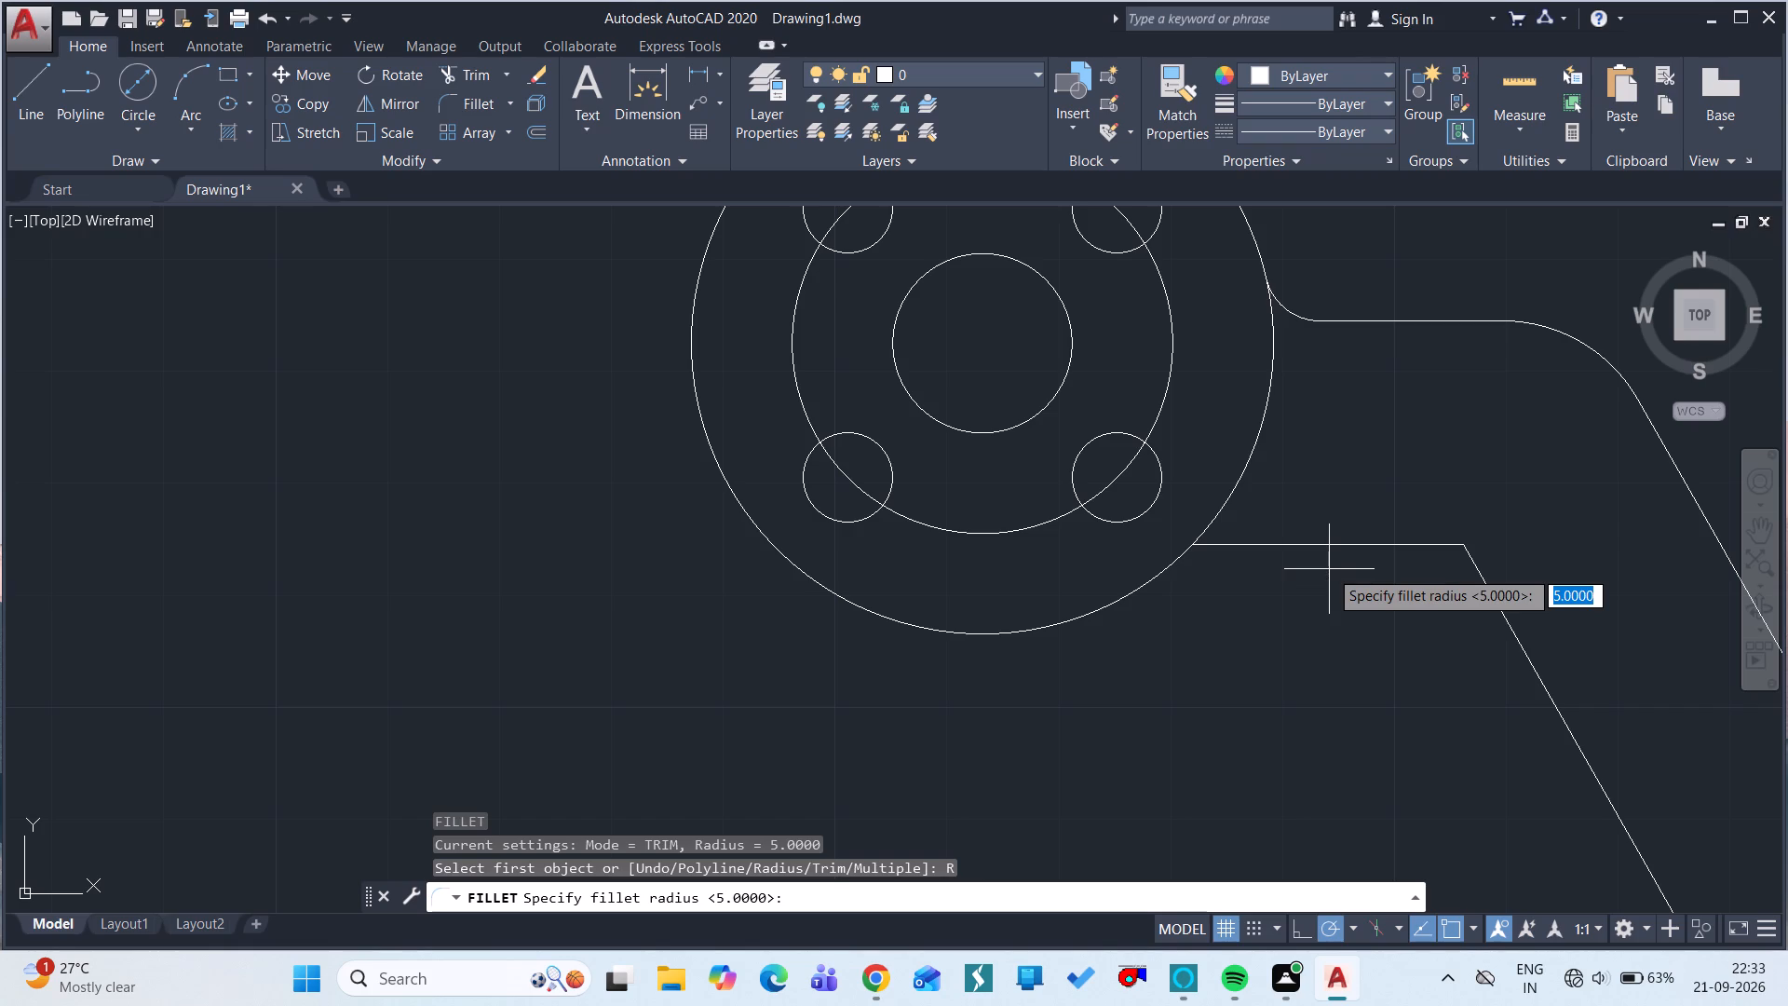
key("1")
key("2")
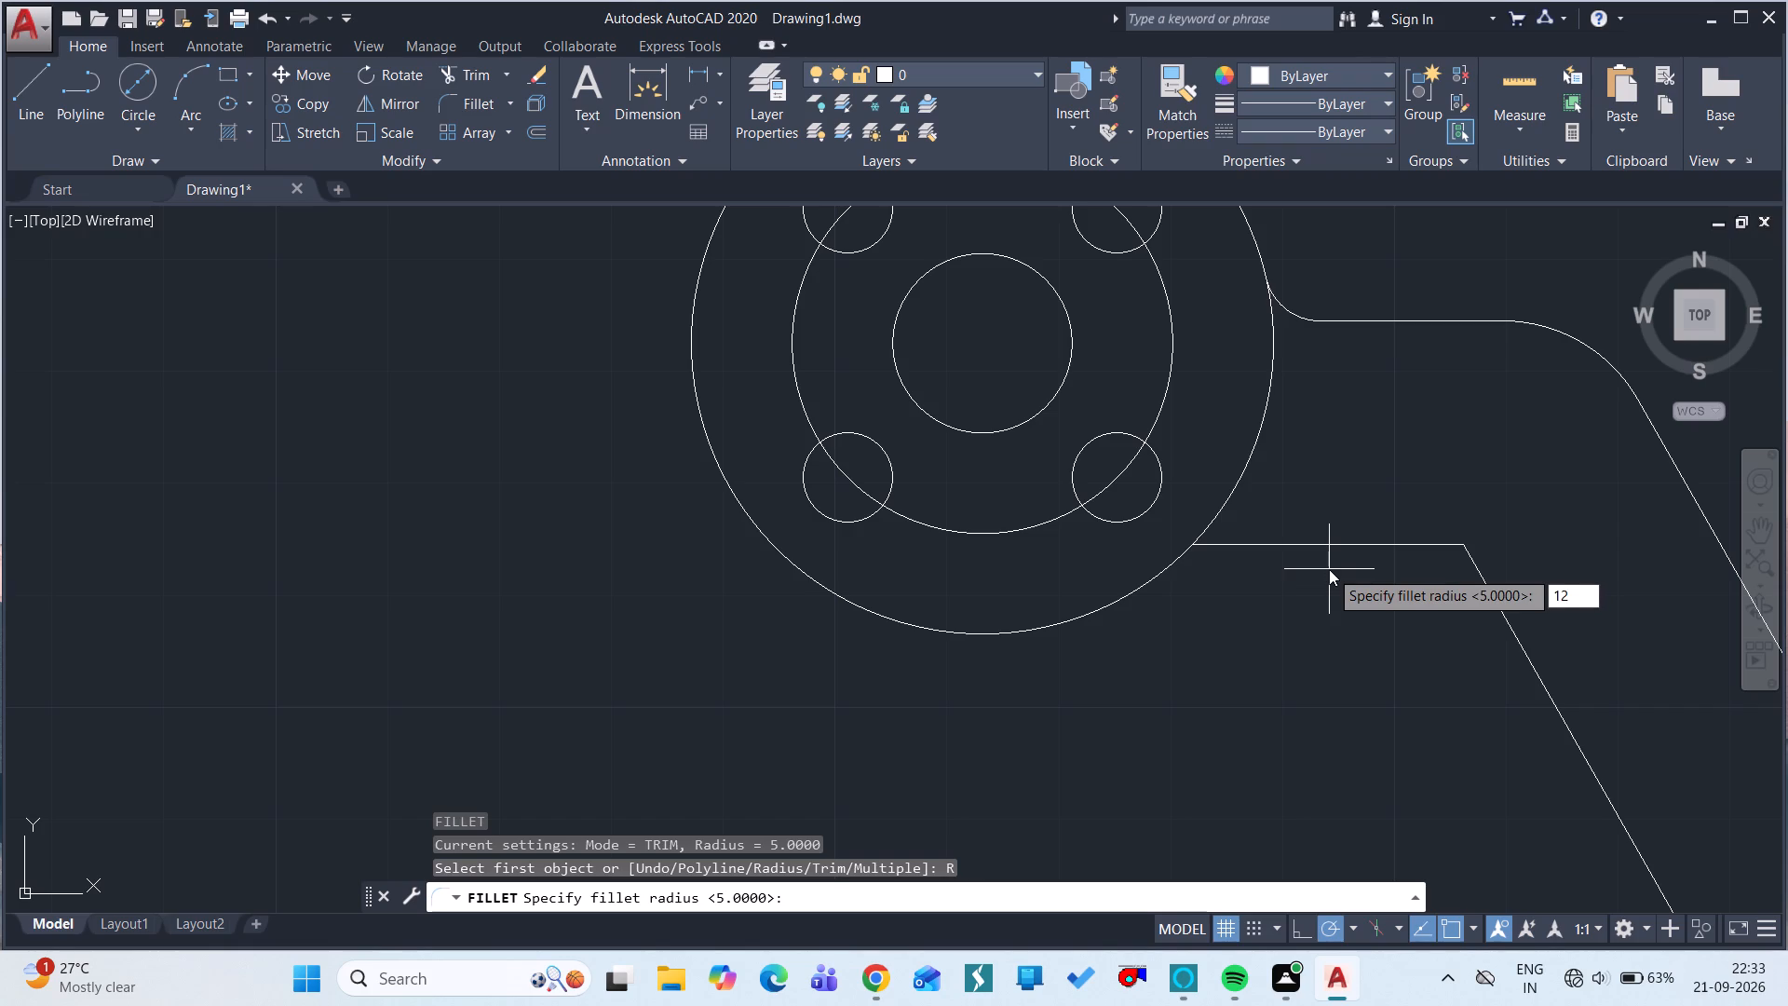
key("space")
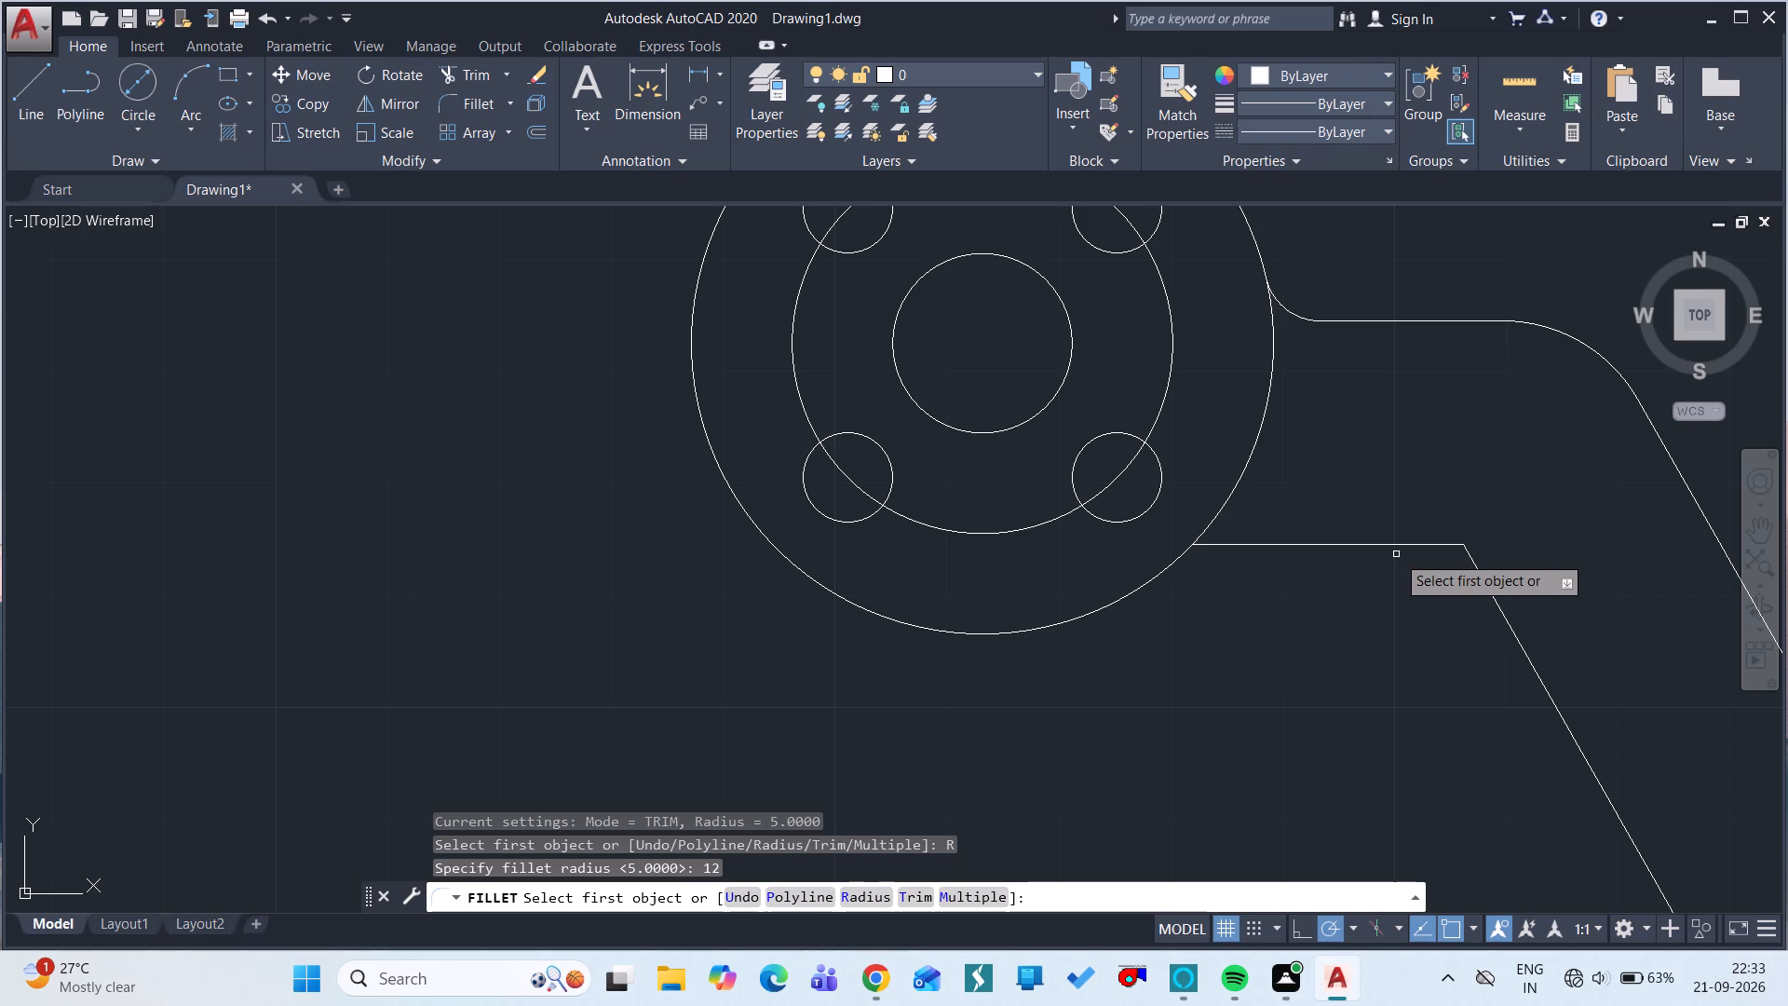
left_click(1386, 547)
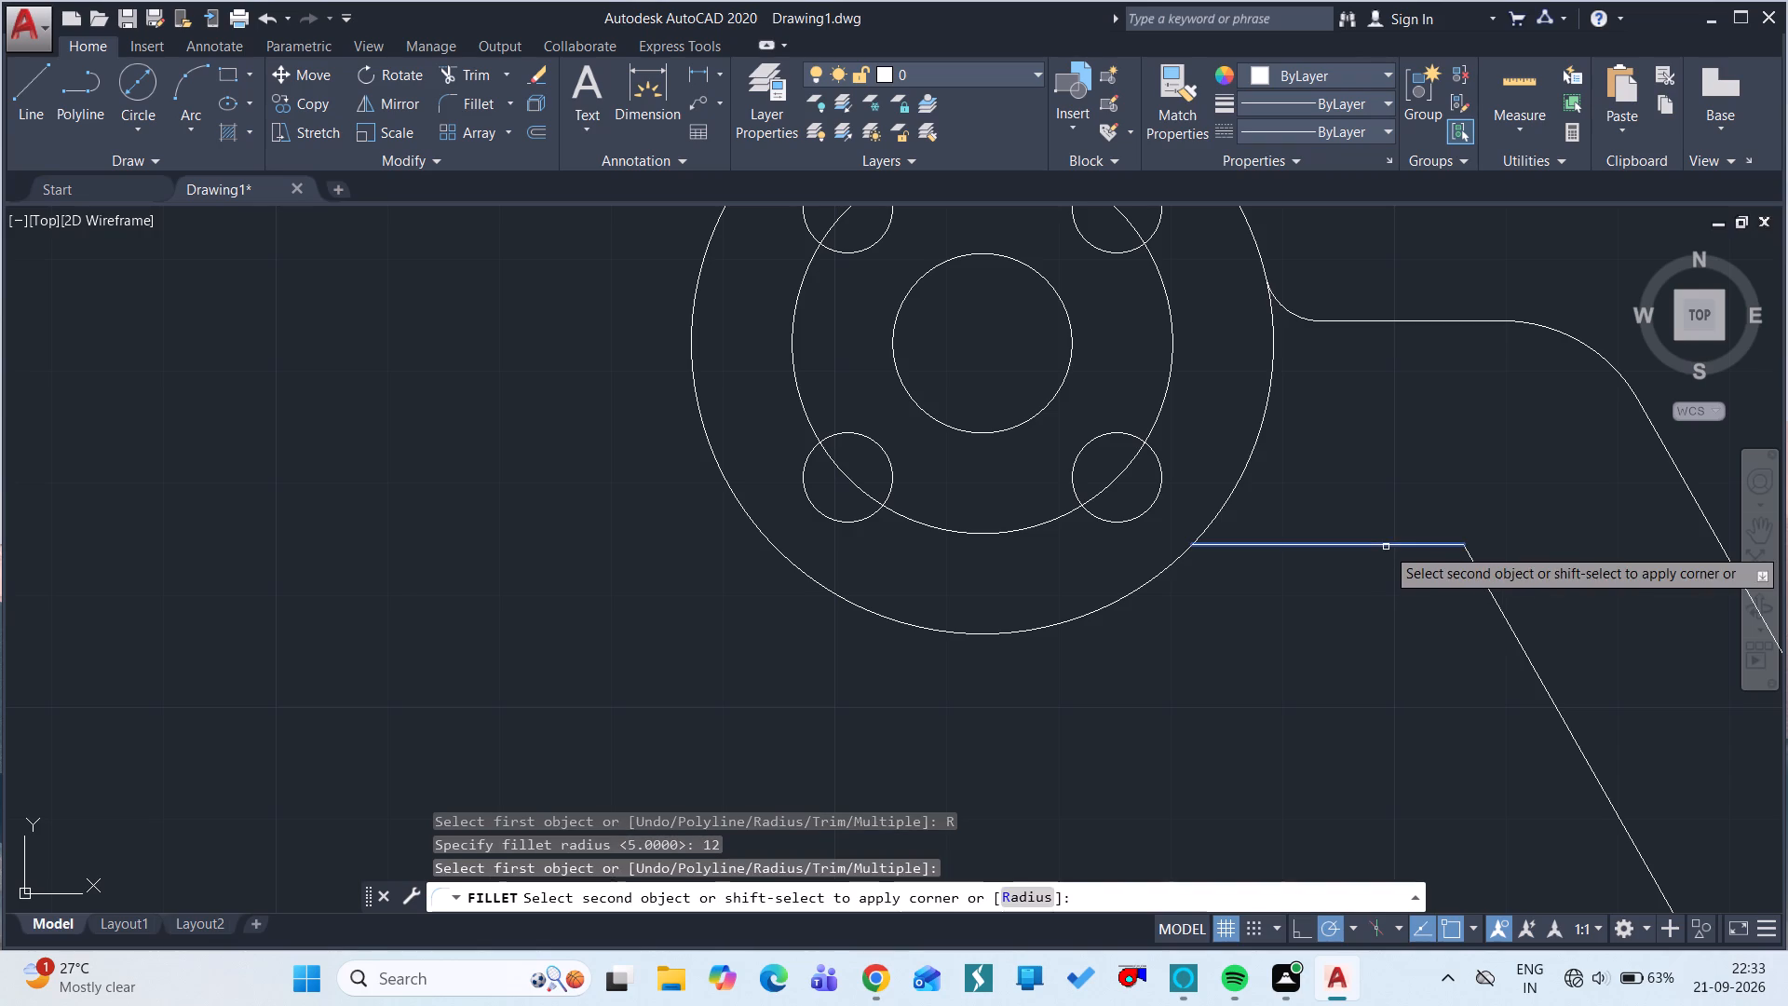
left_click(1477, 566)
Fillet the junction of the arm's lower horizontal line and the small flange's outer circle with the same radius of 12.
key("space")
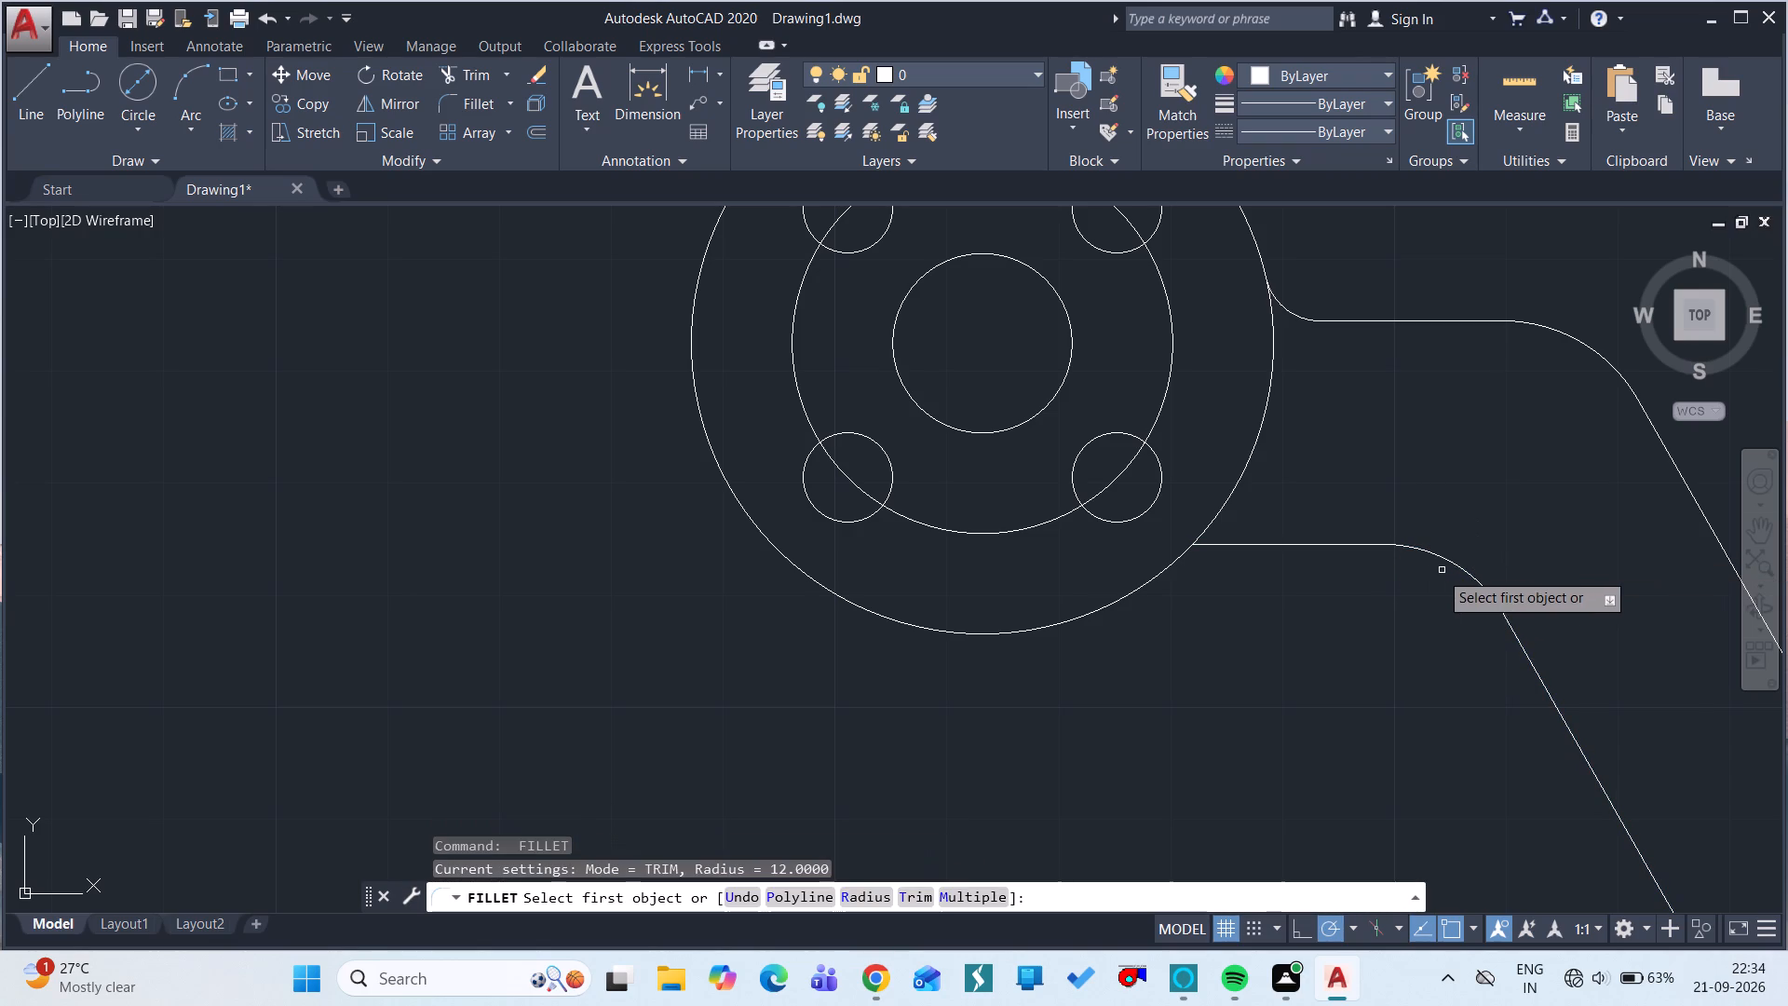
left_click(1216, 547)
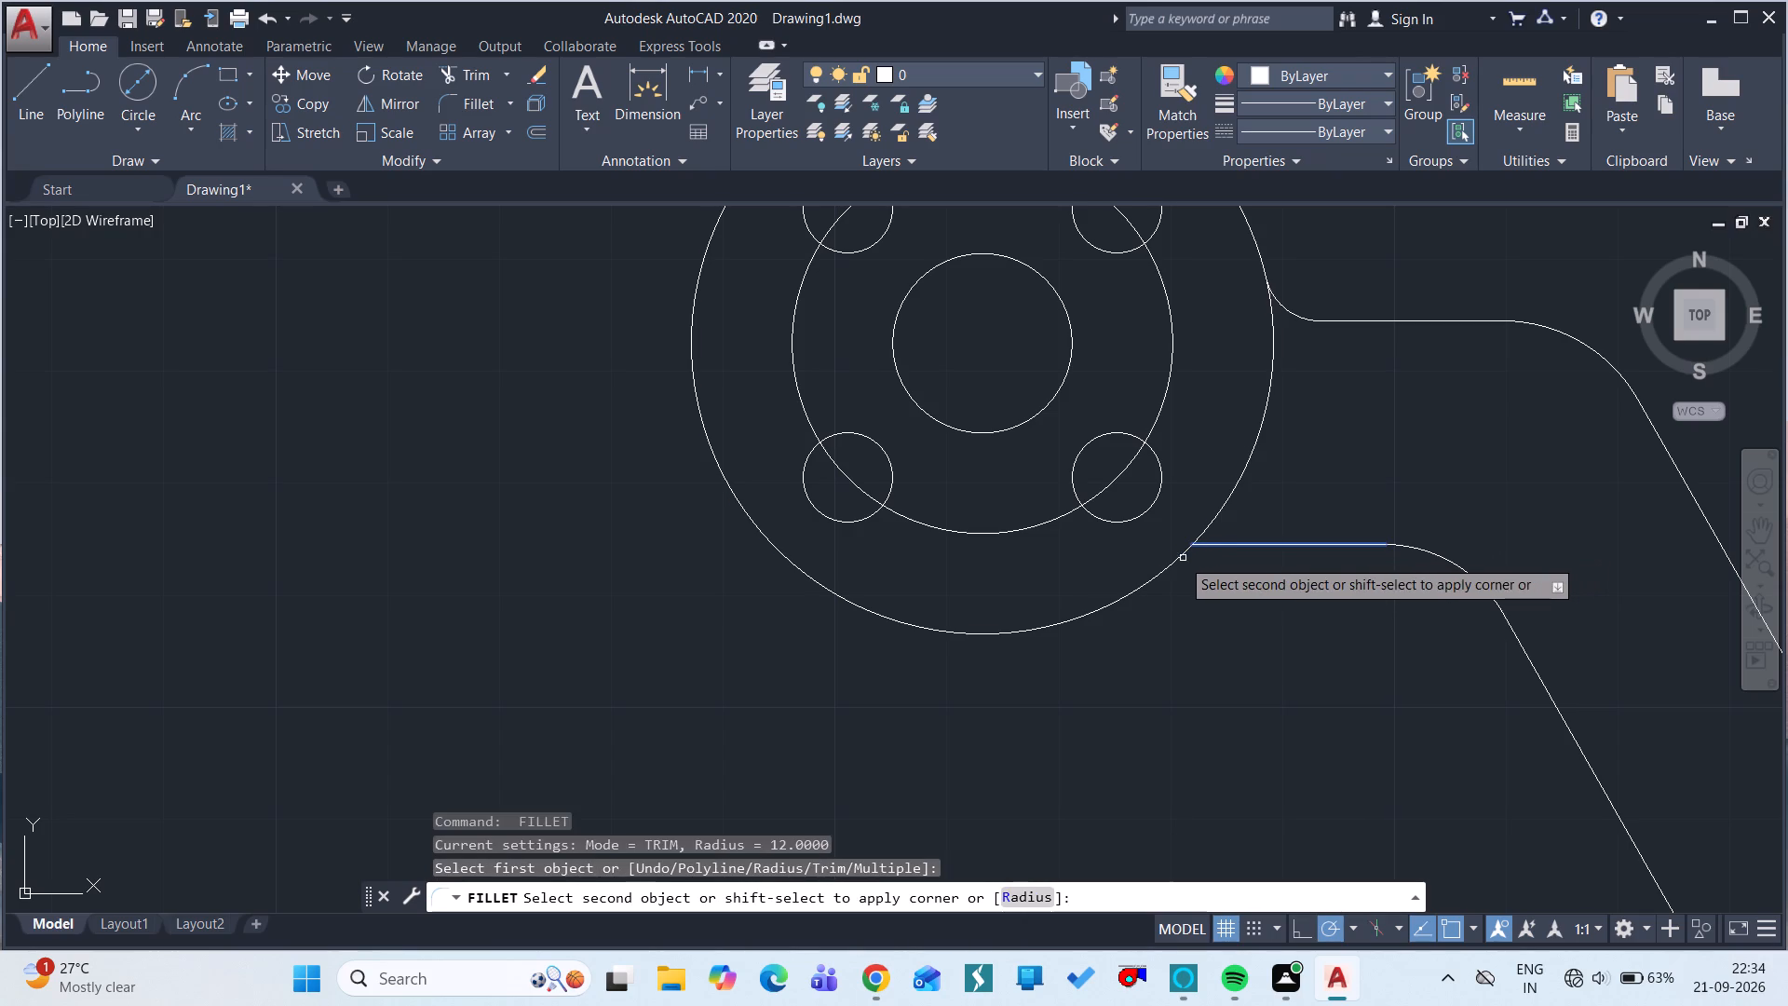
left_click(1179, 558)
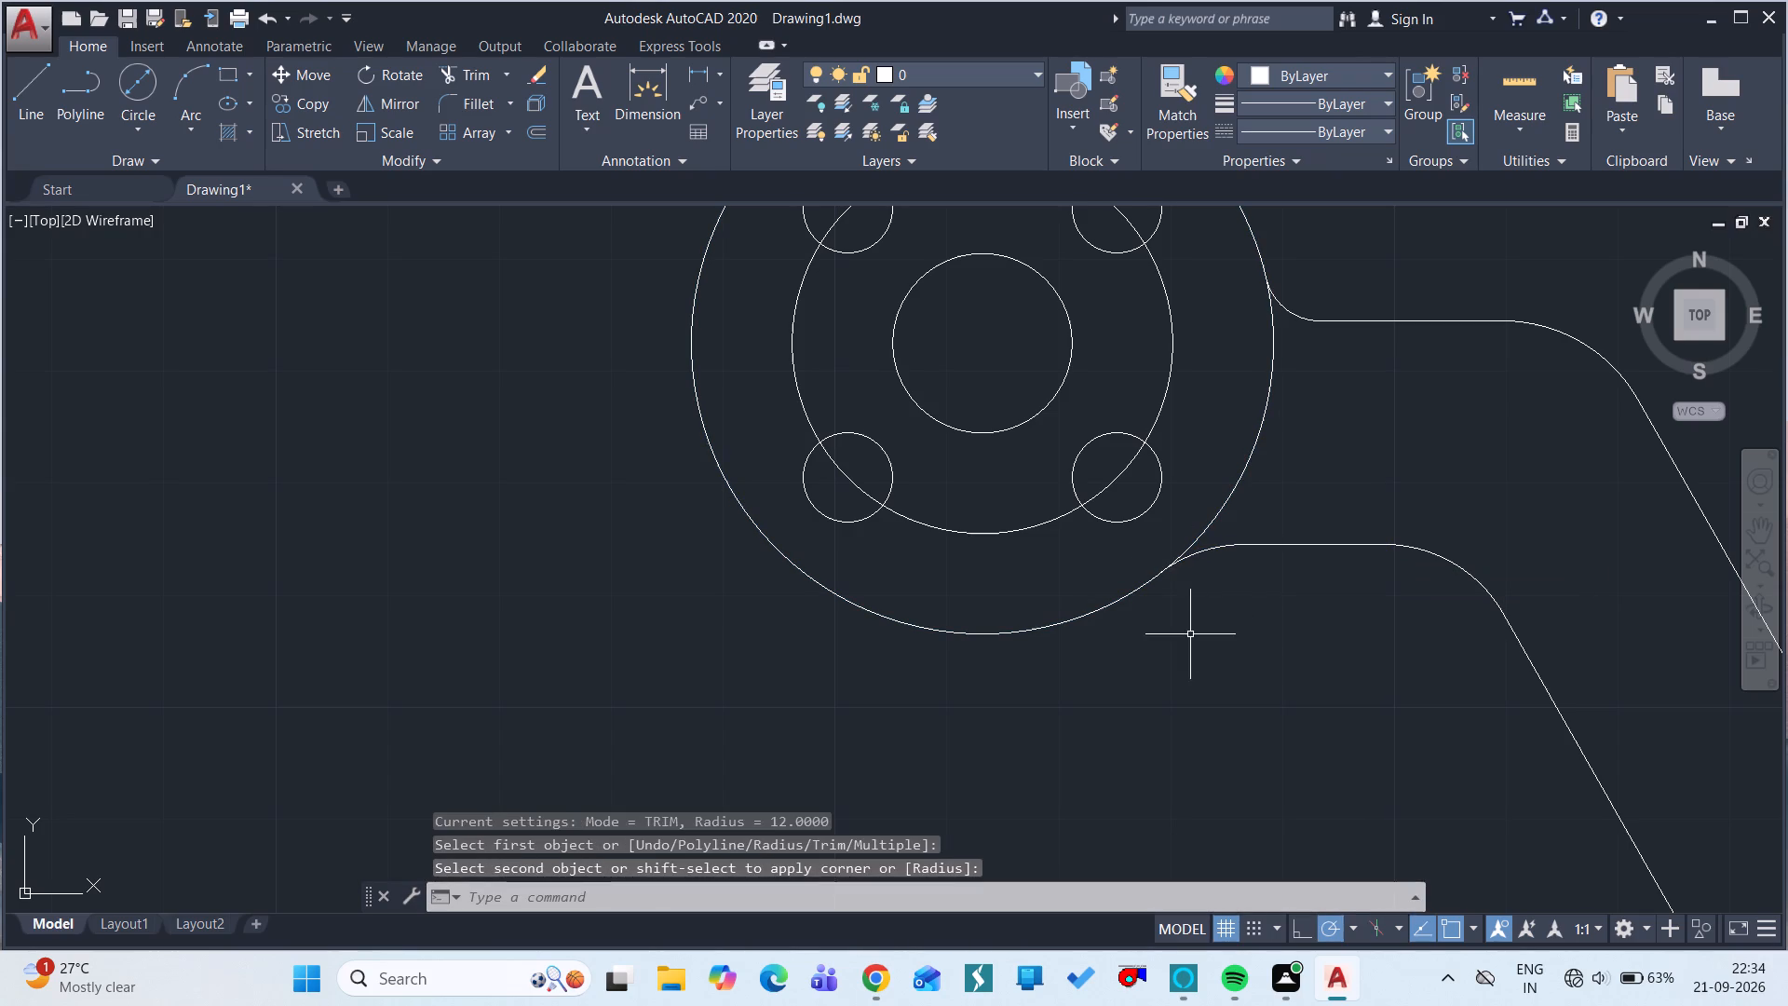
scroll(1209, 657, "down", 1, "ctrl")
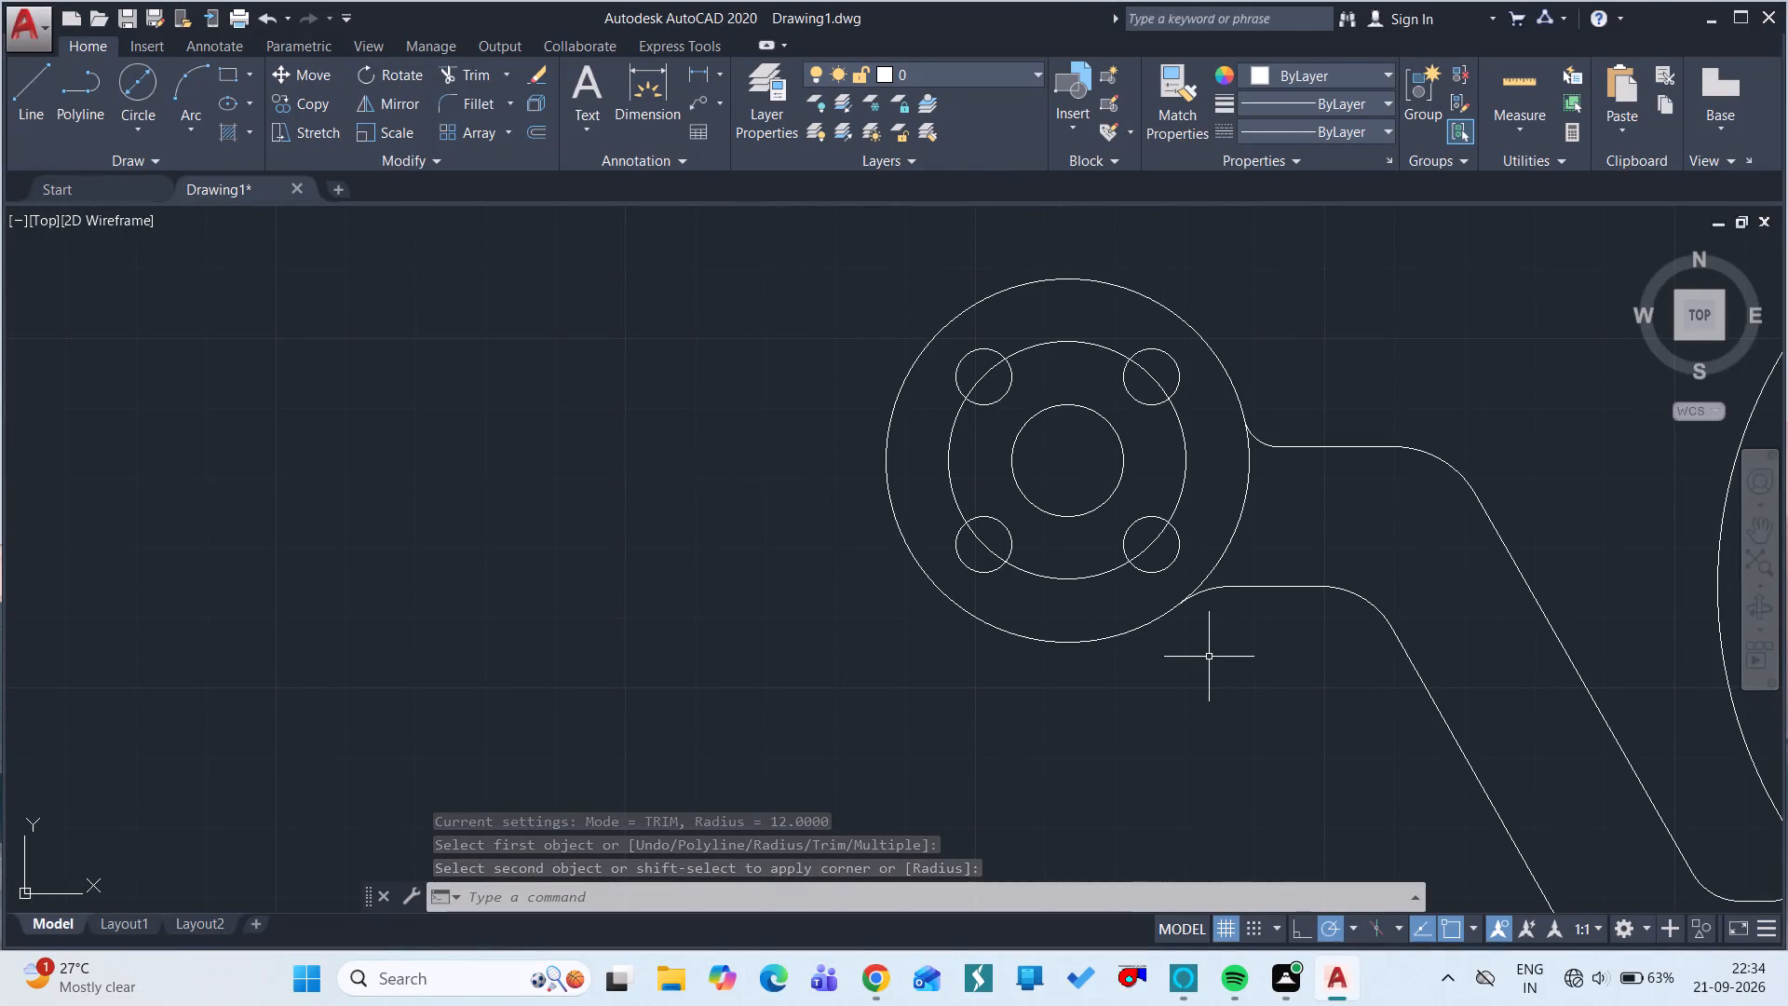
scroll(1209, 657, "down", 2, "ctrl")
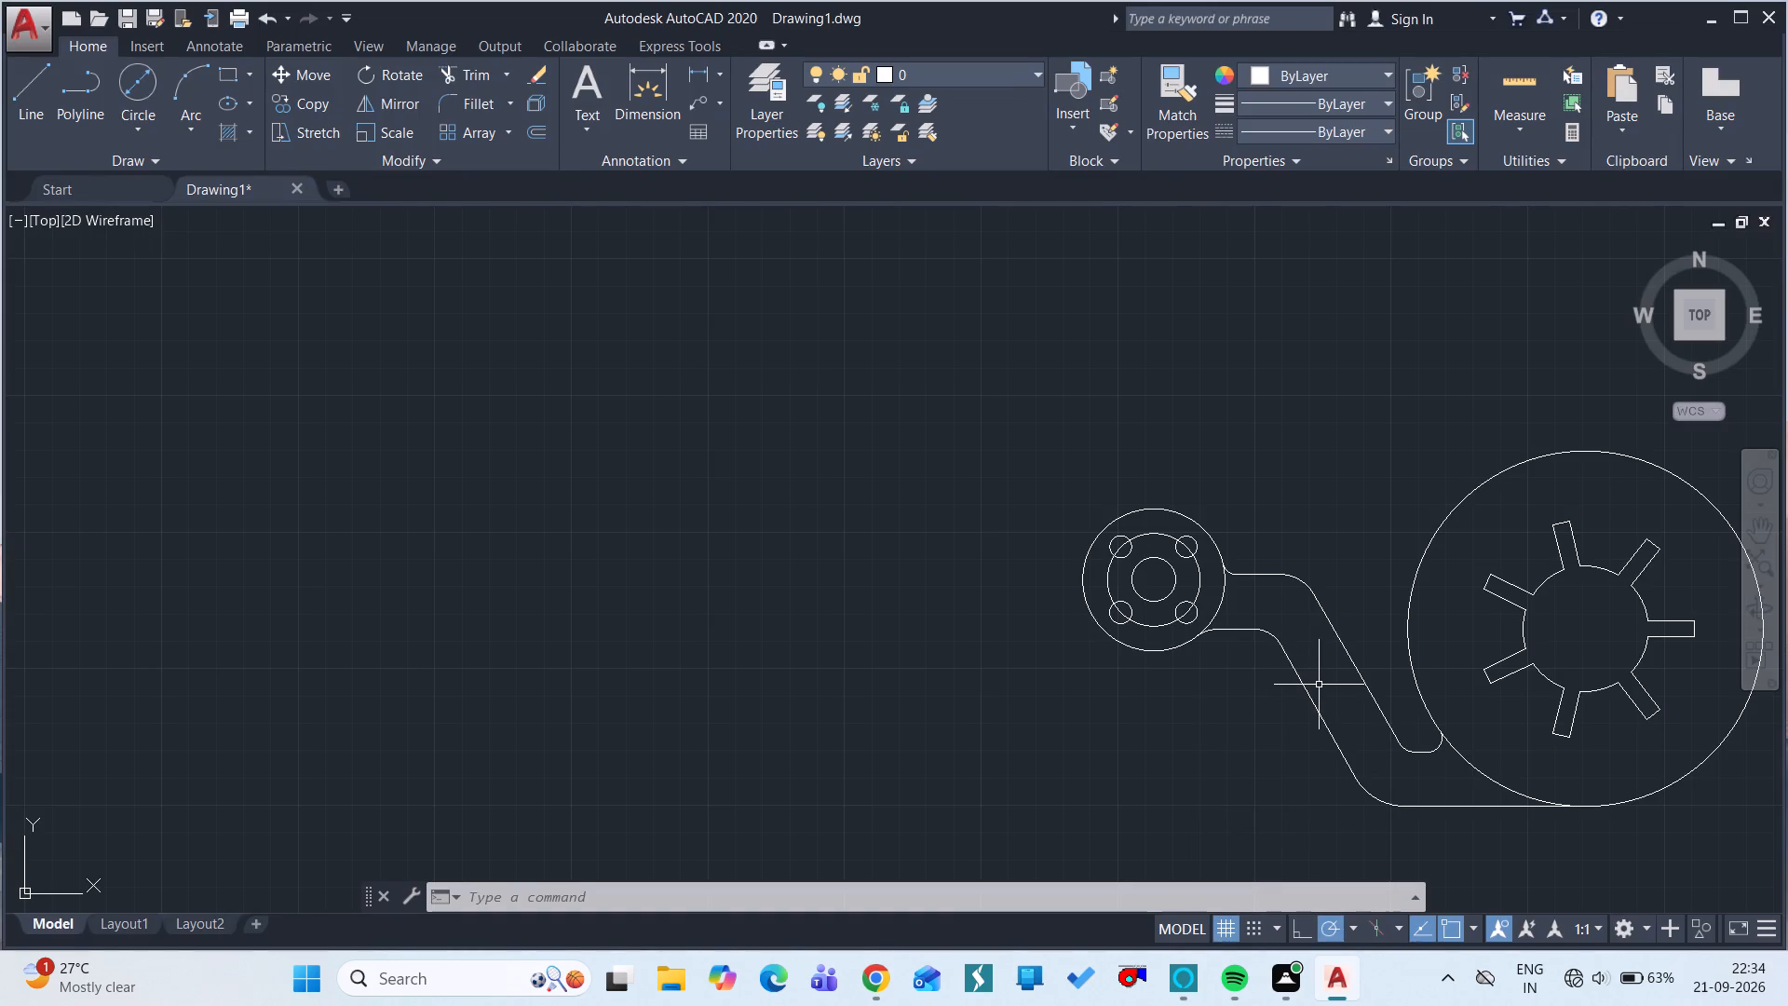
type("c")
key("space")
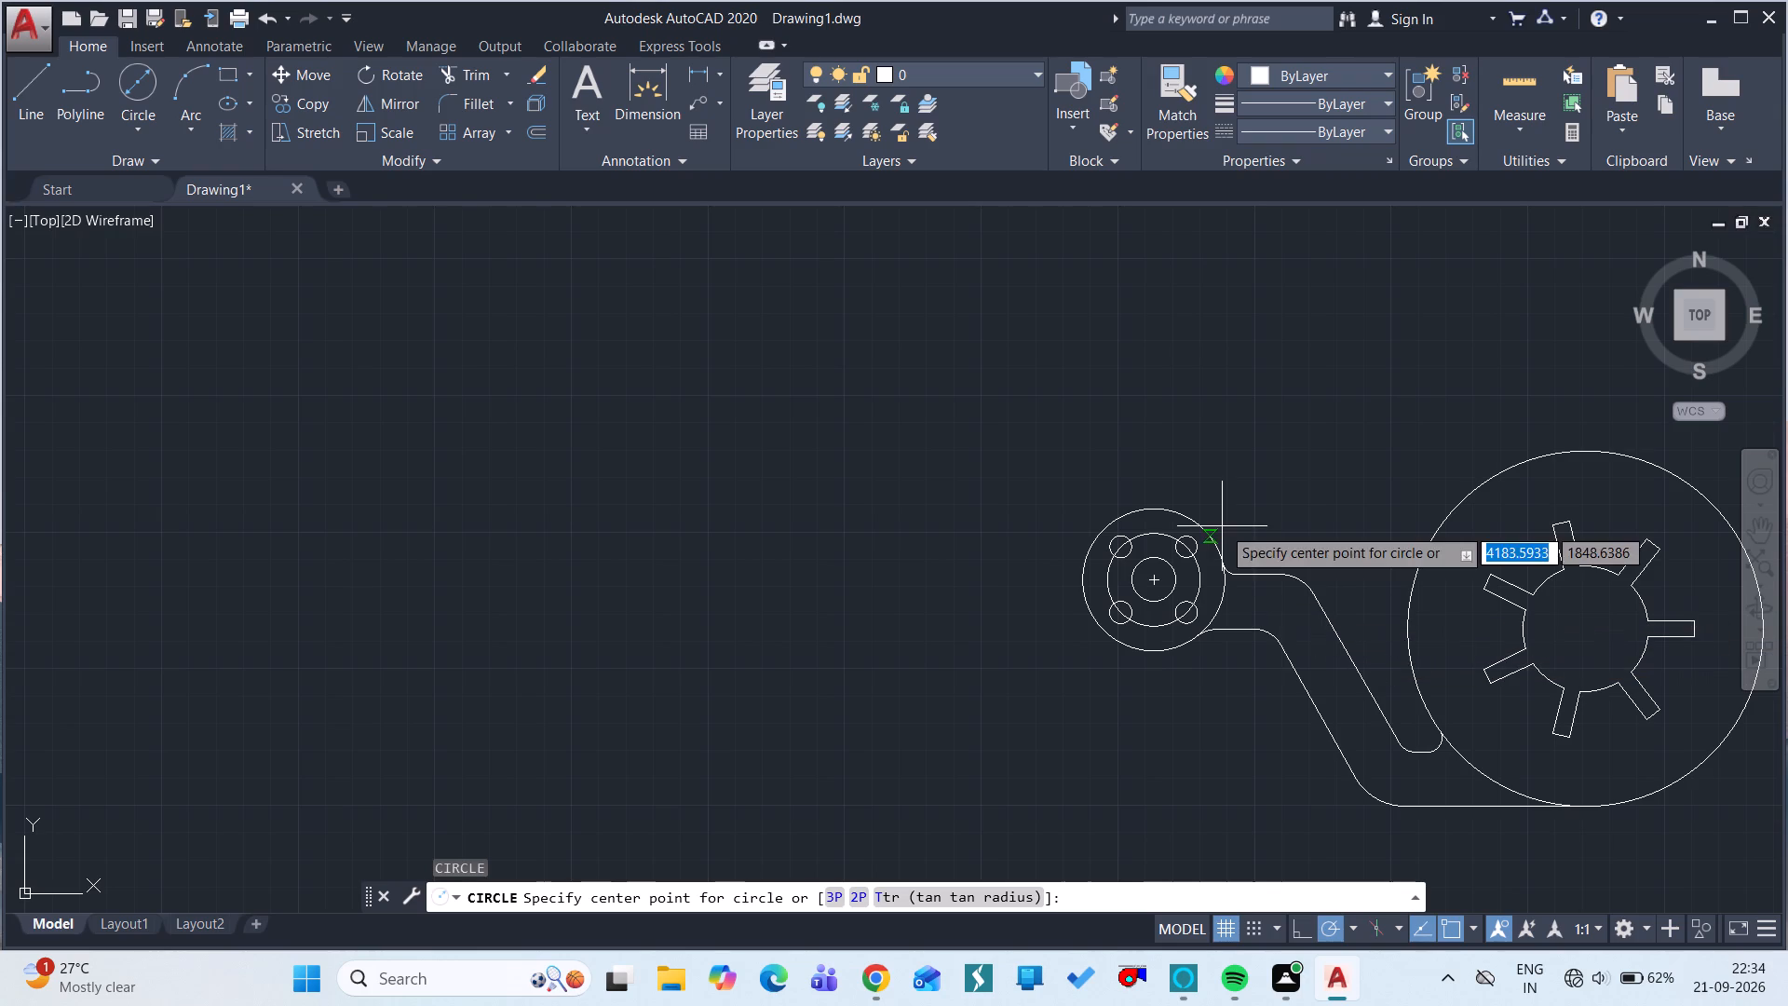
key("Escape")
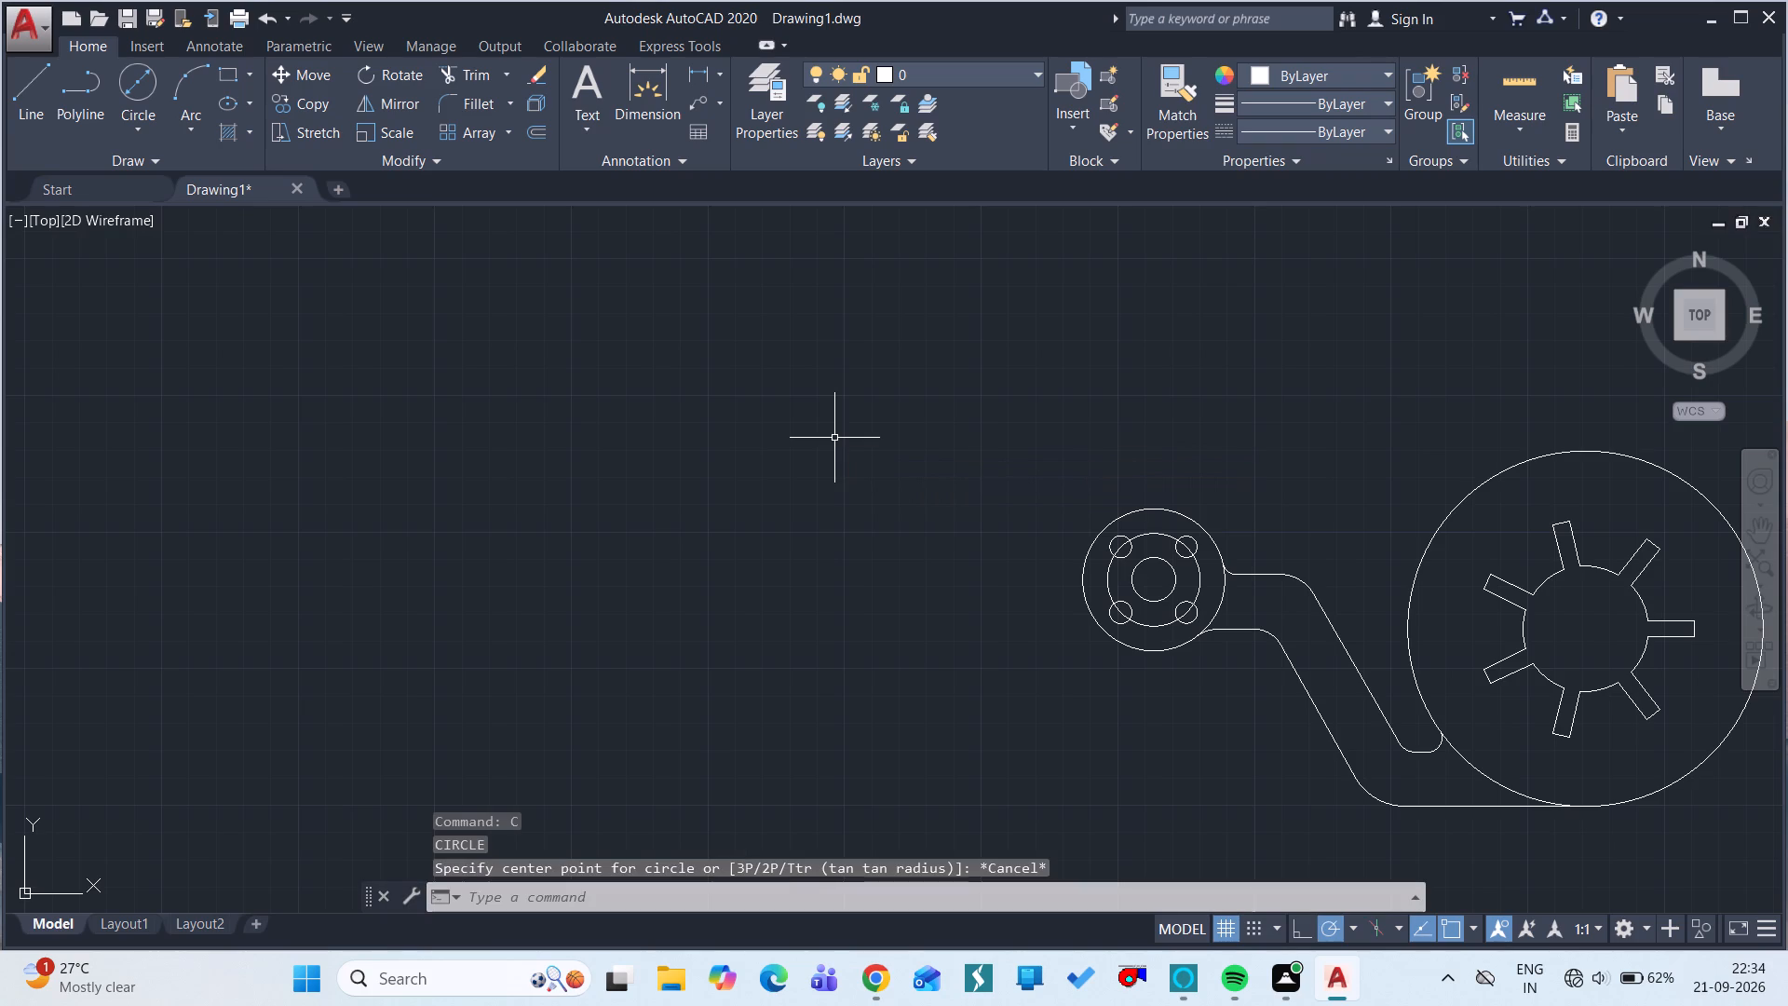
Draw a tangent-tangent-radius circle of radius 180 touching the upper sides of the small flange's and the wheel's outer circles.
left_click(151, 126)
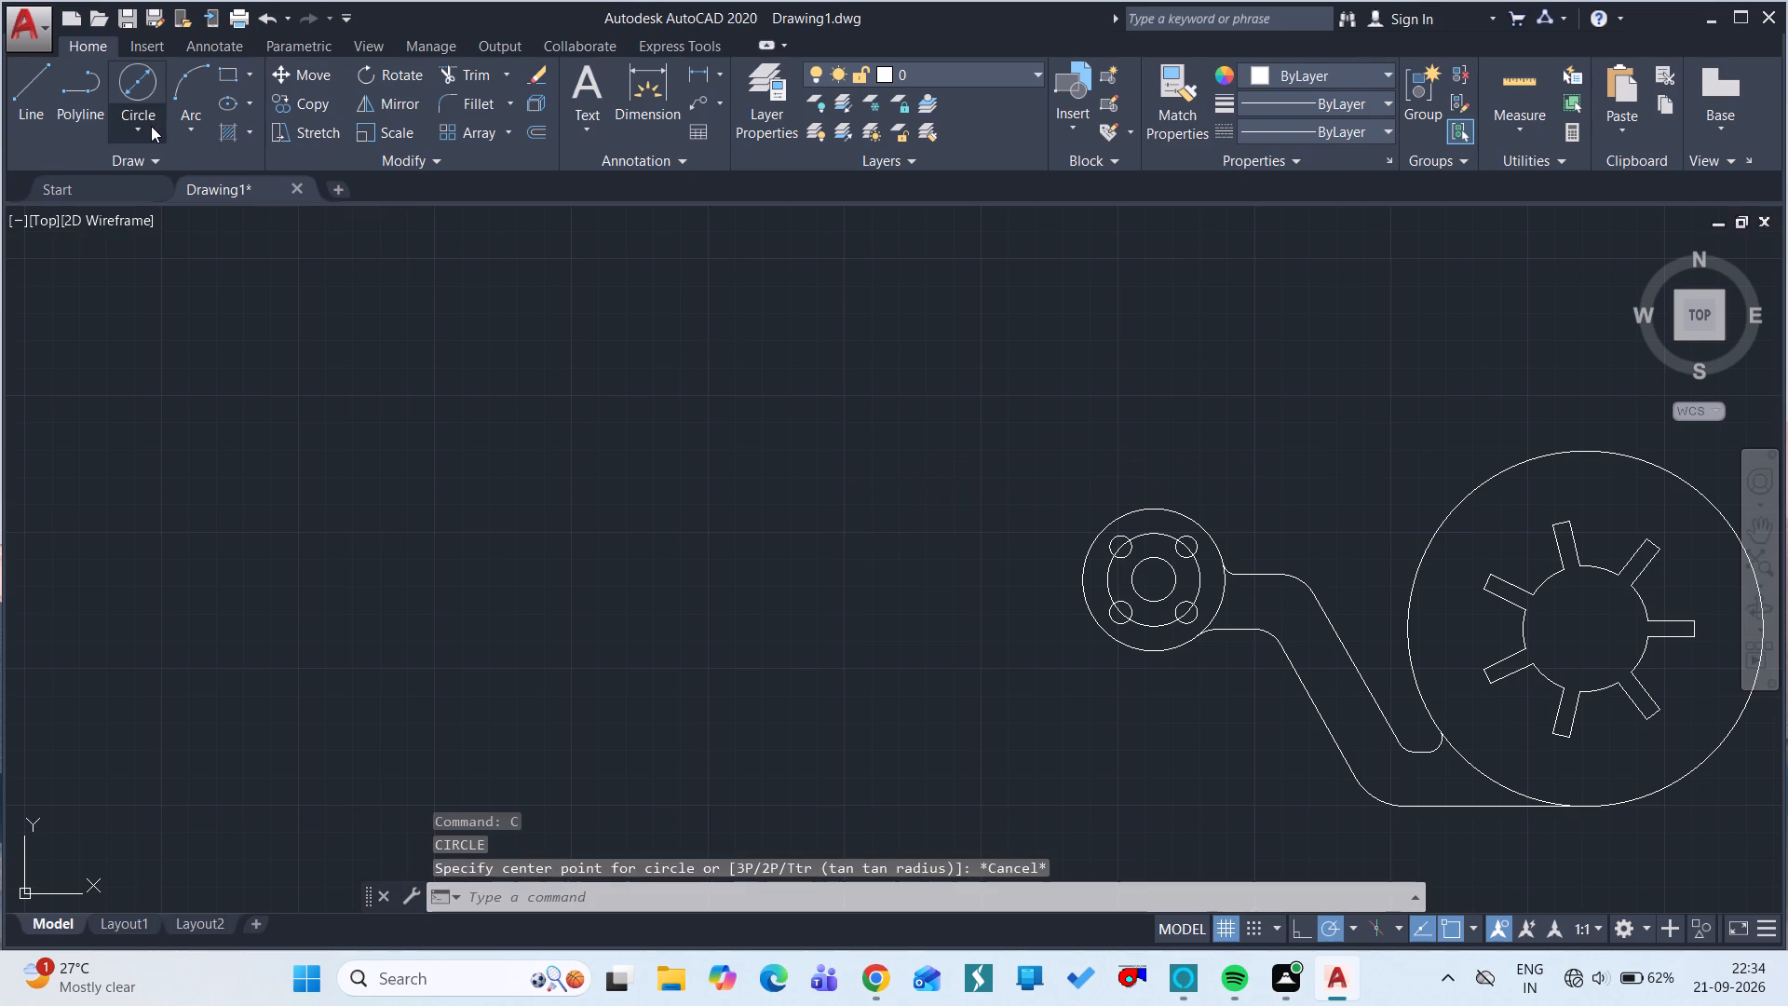
left_click(228, 364)
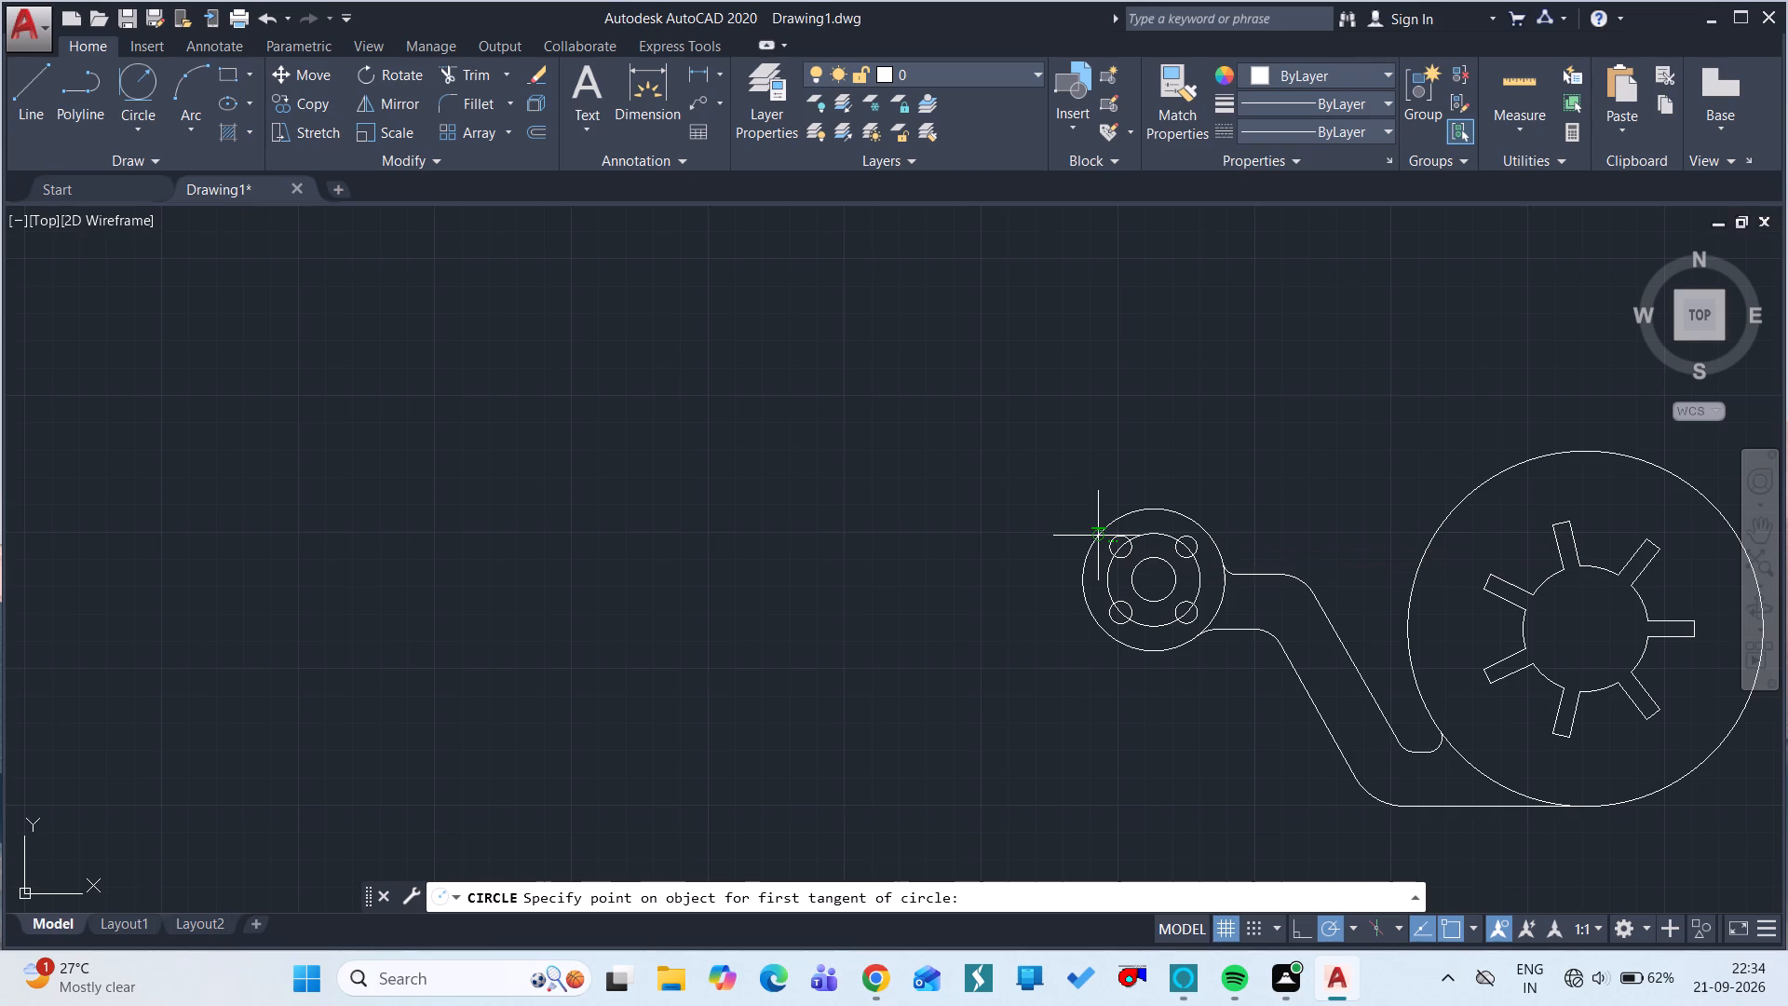
left_click(1098, 536)
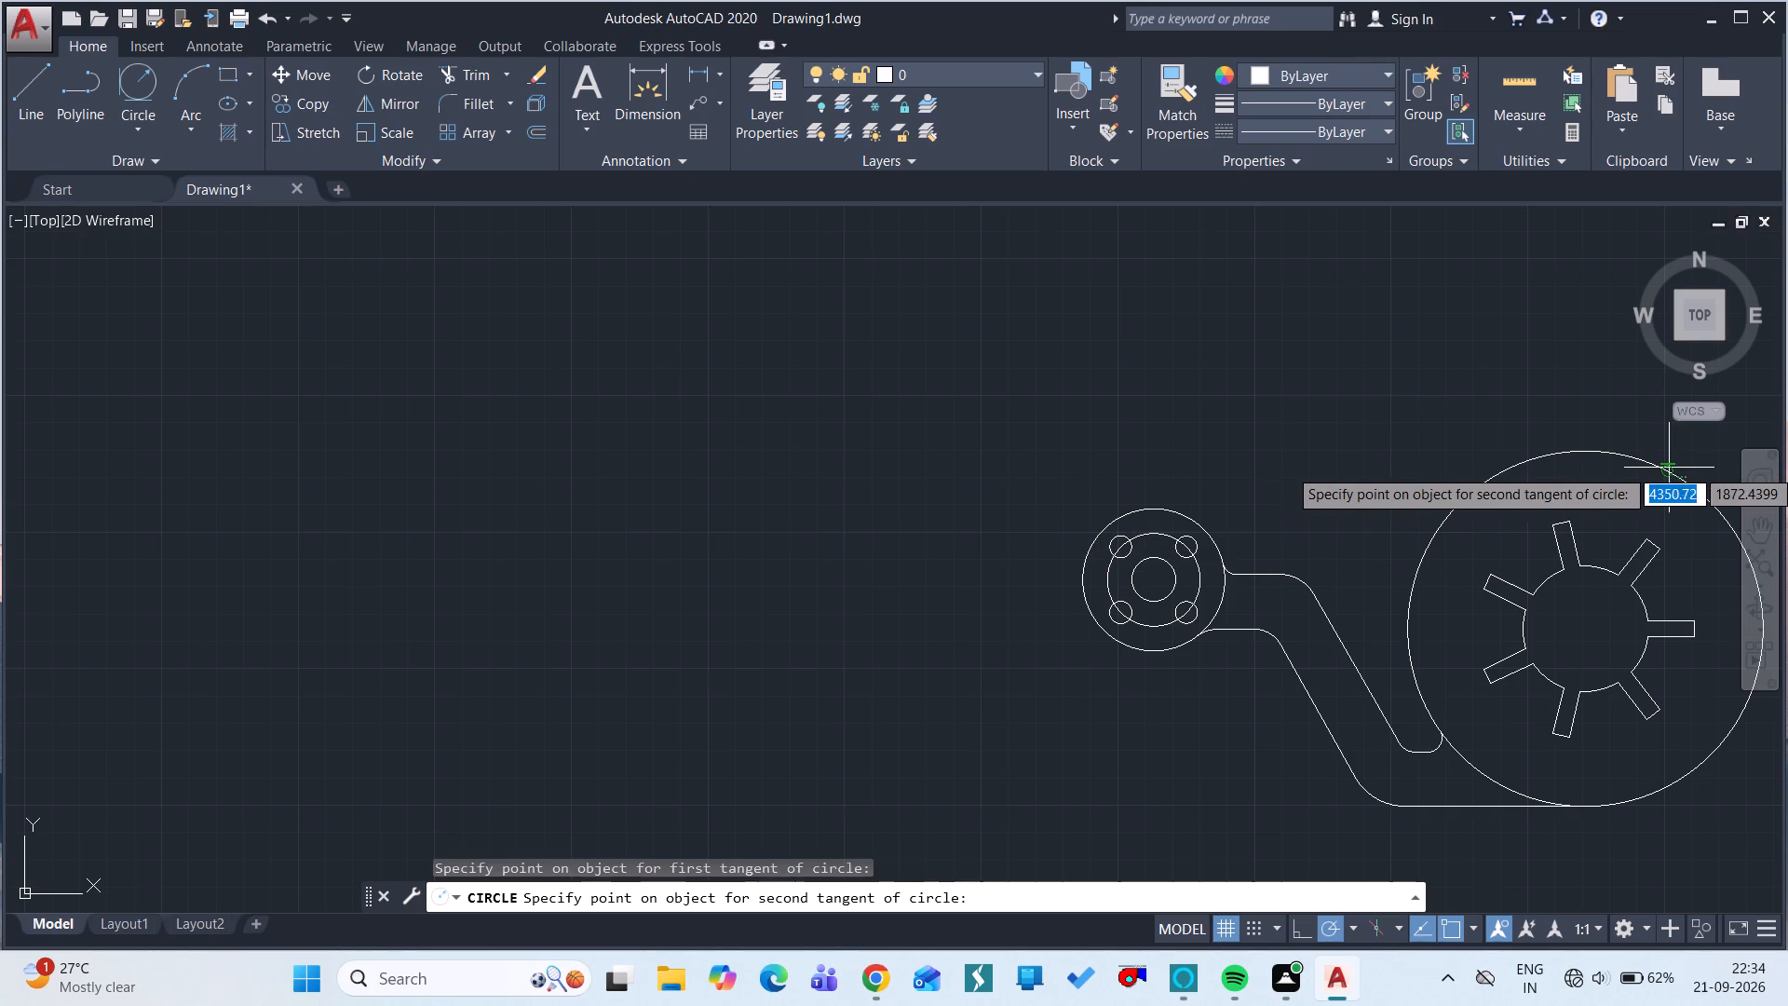
left_click(1675, 471)
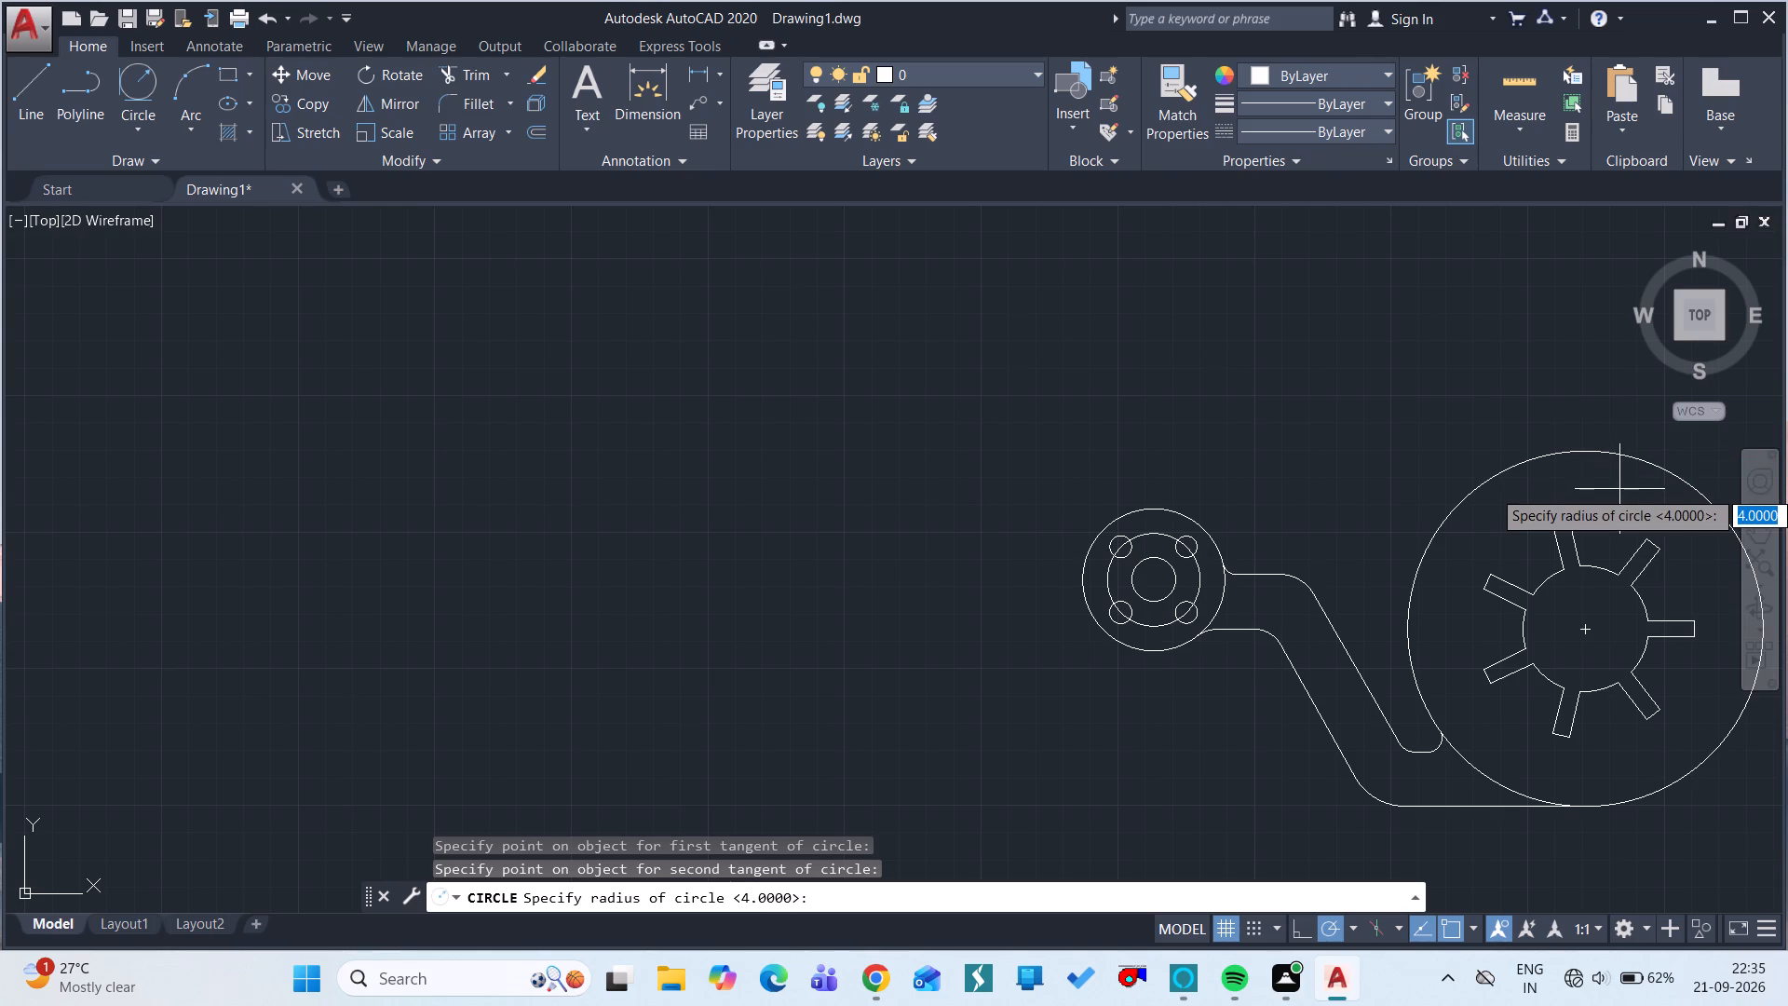
type("180")
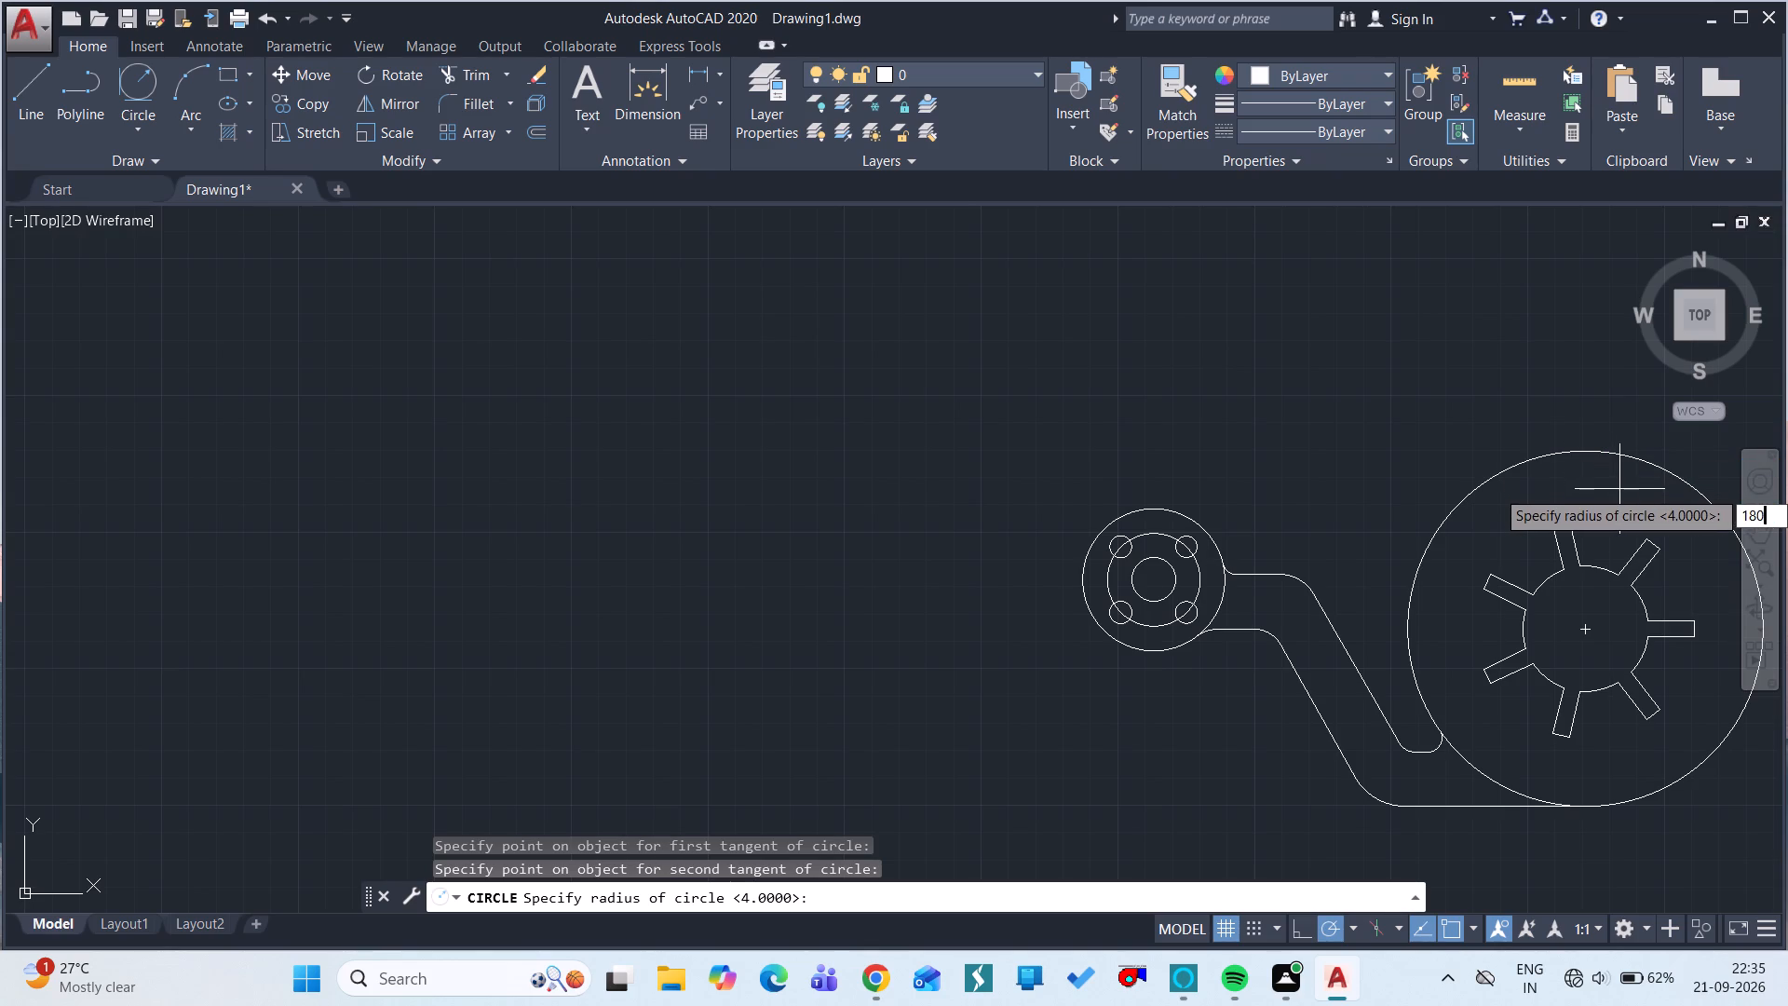
key("space")
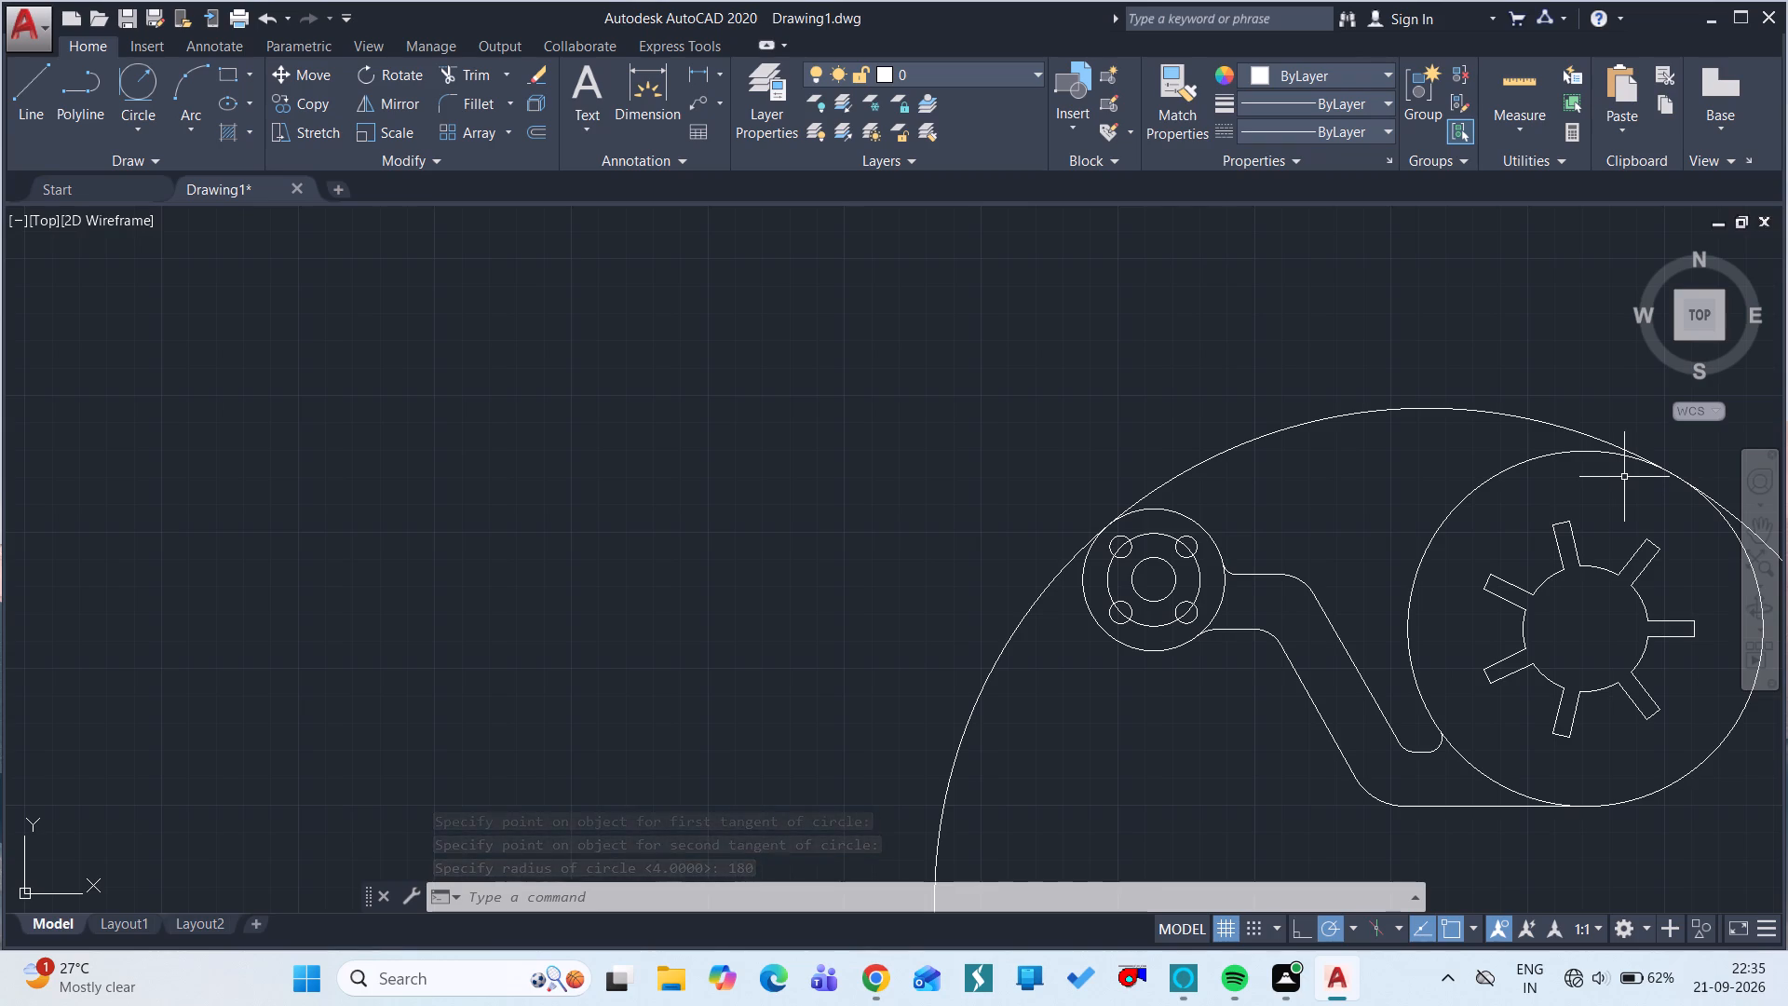
key("space")
key("Escape")
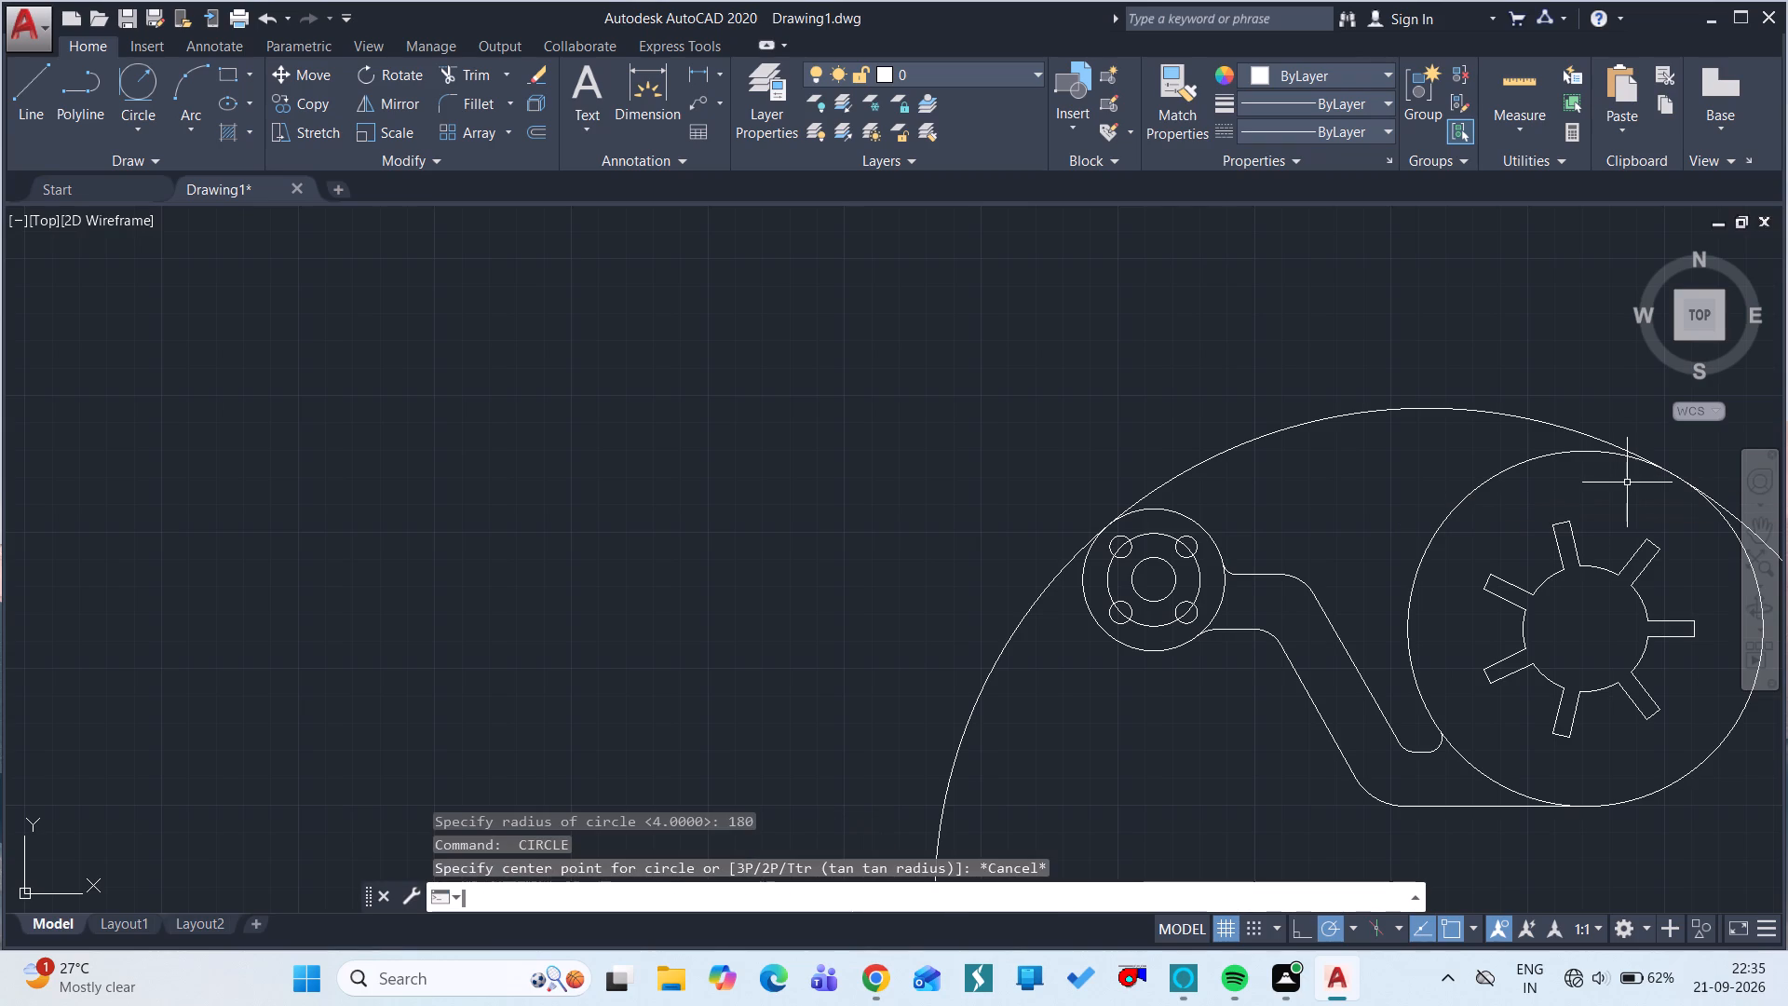
Trim the large tangent circle, keeping only the upper arc between the small flange and the wheel.
type("tr")
key("space")
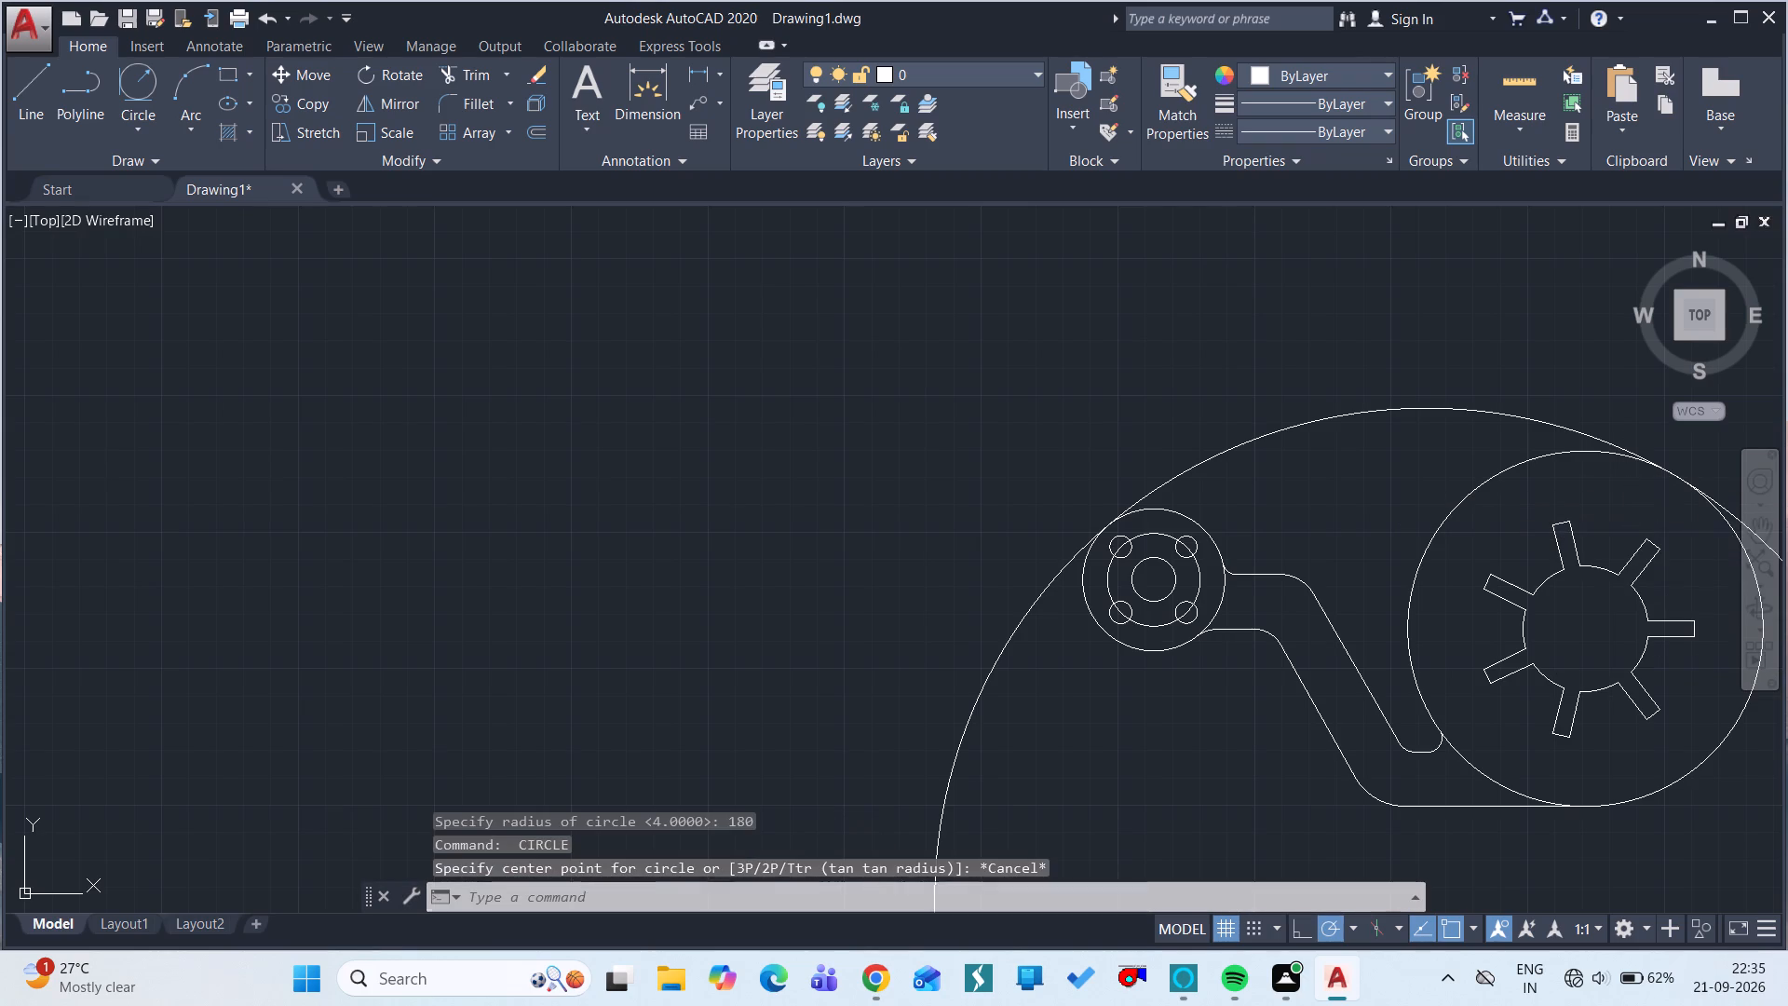
key("space")
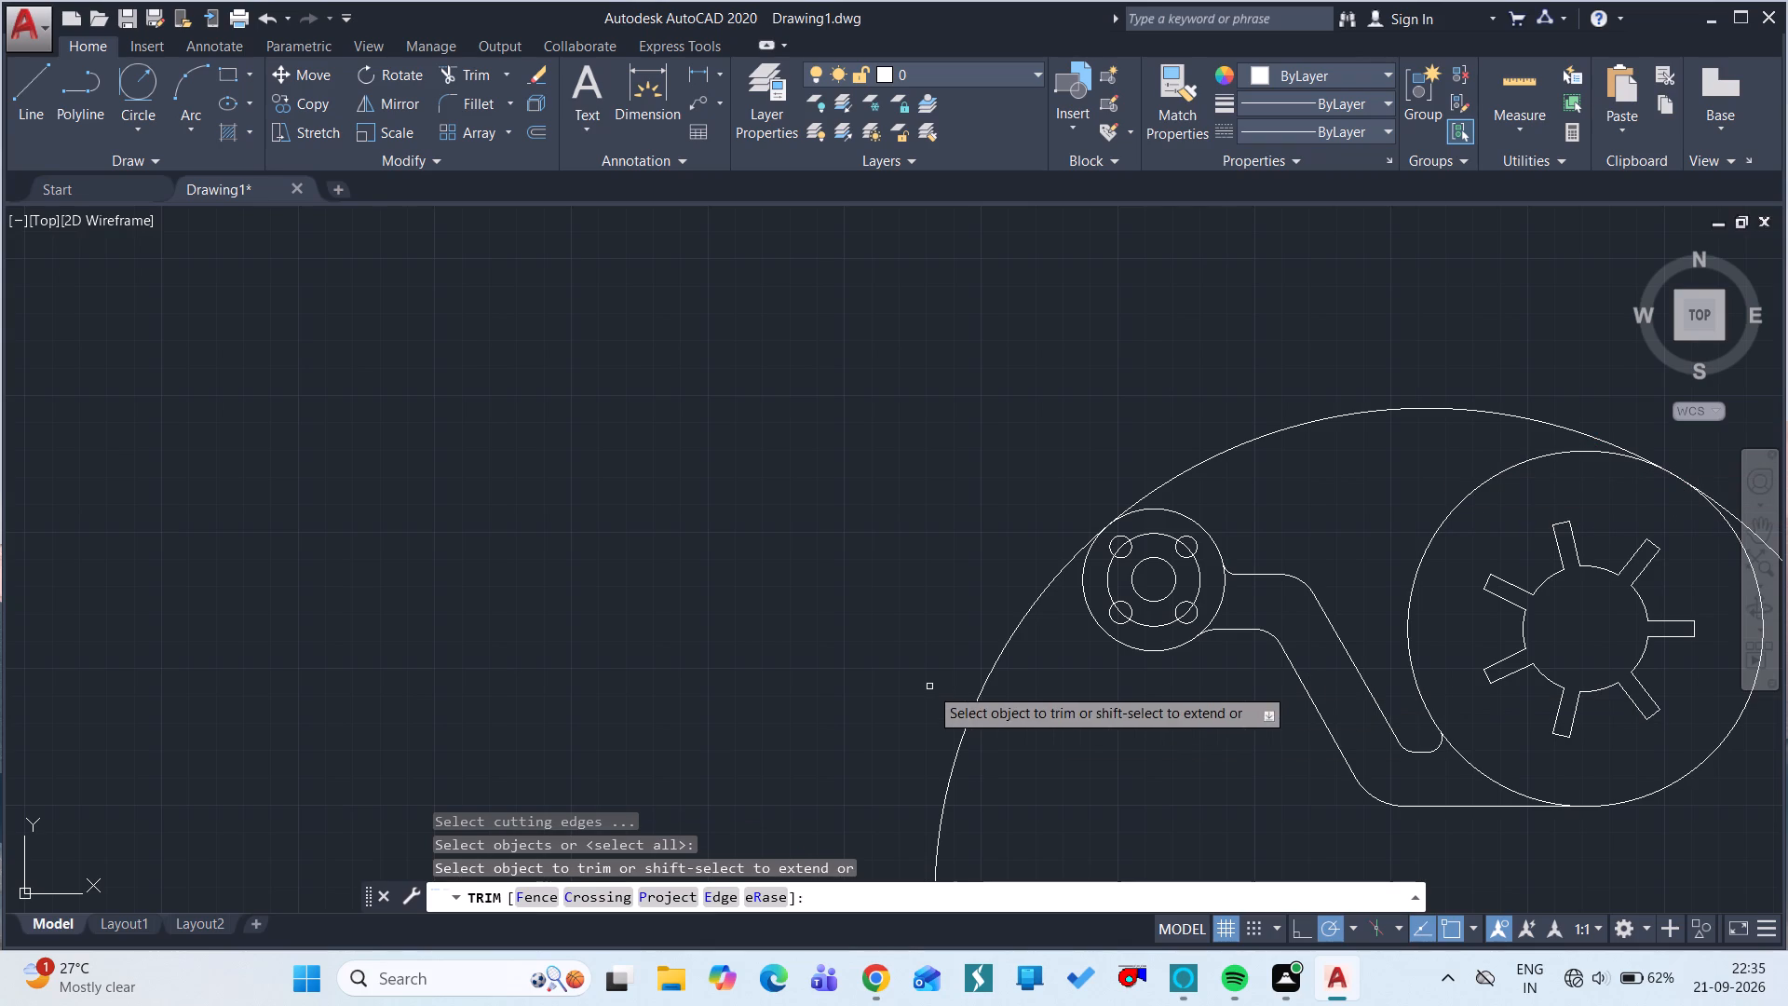
left_click(980, 701)
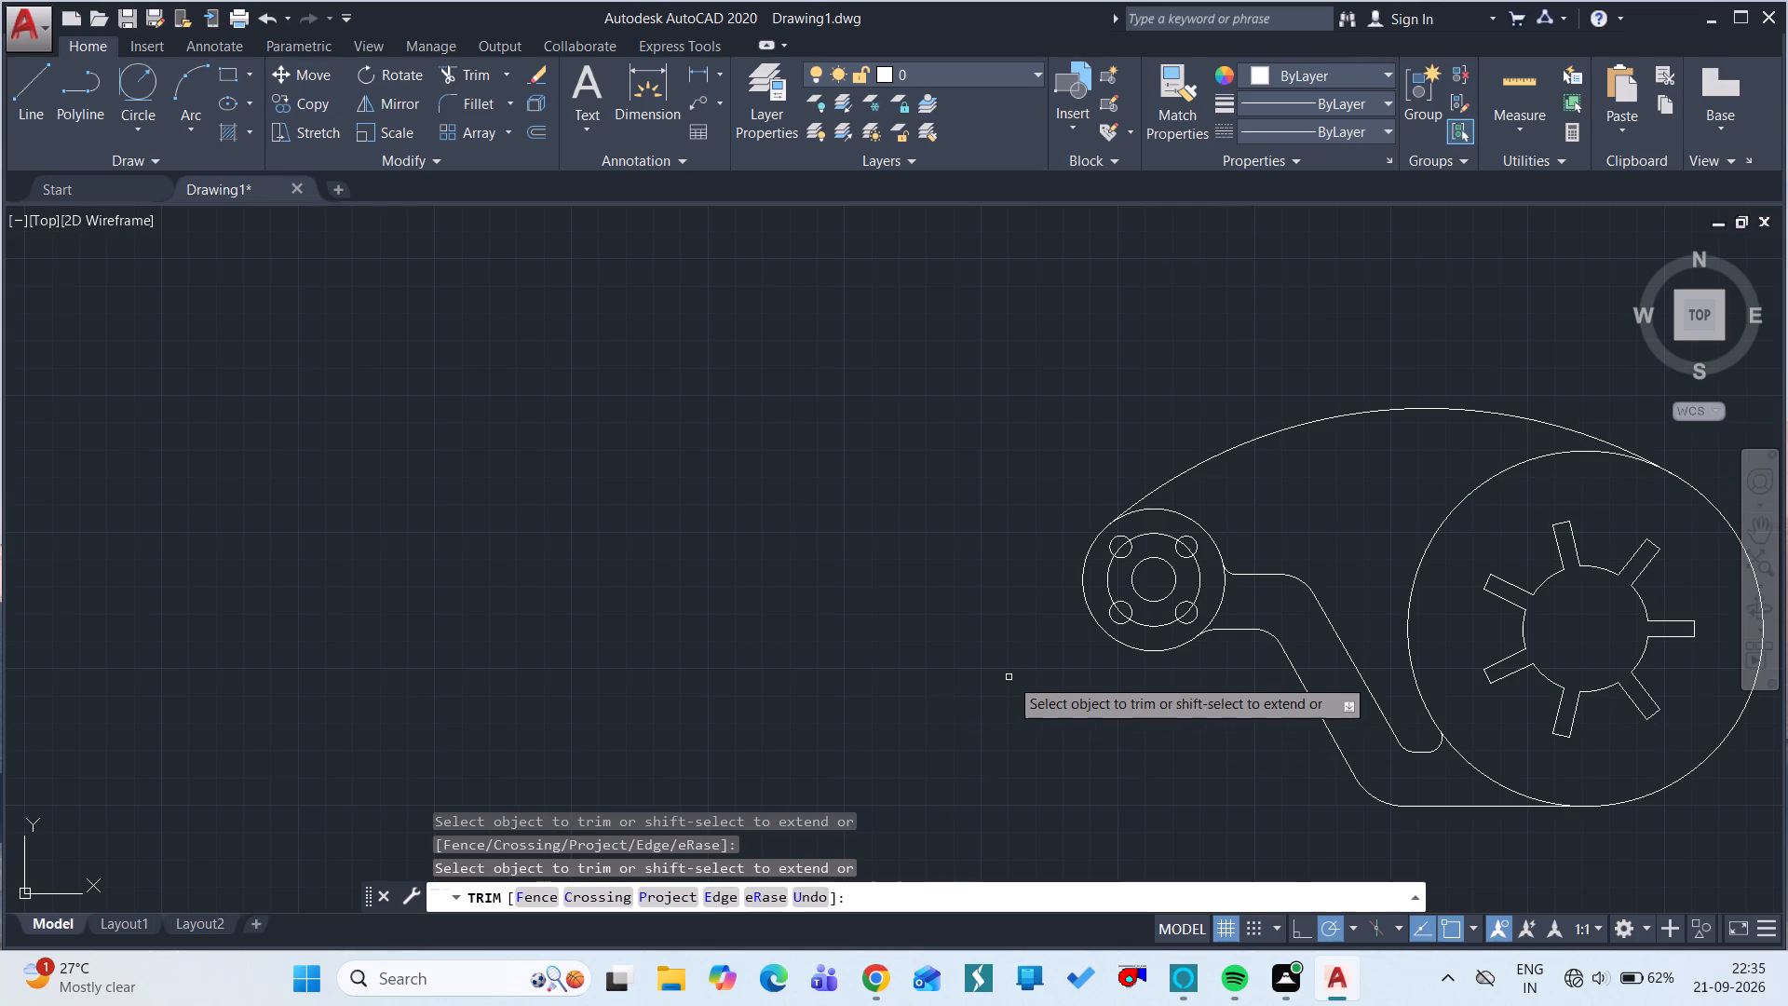
scroll(1009, 677, "down", 2, "ctrl")
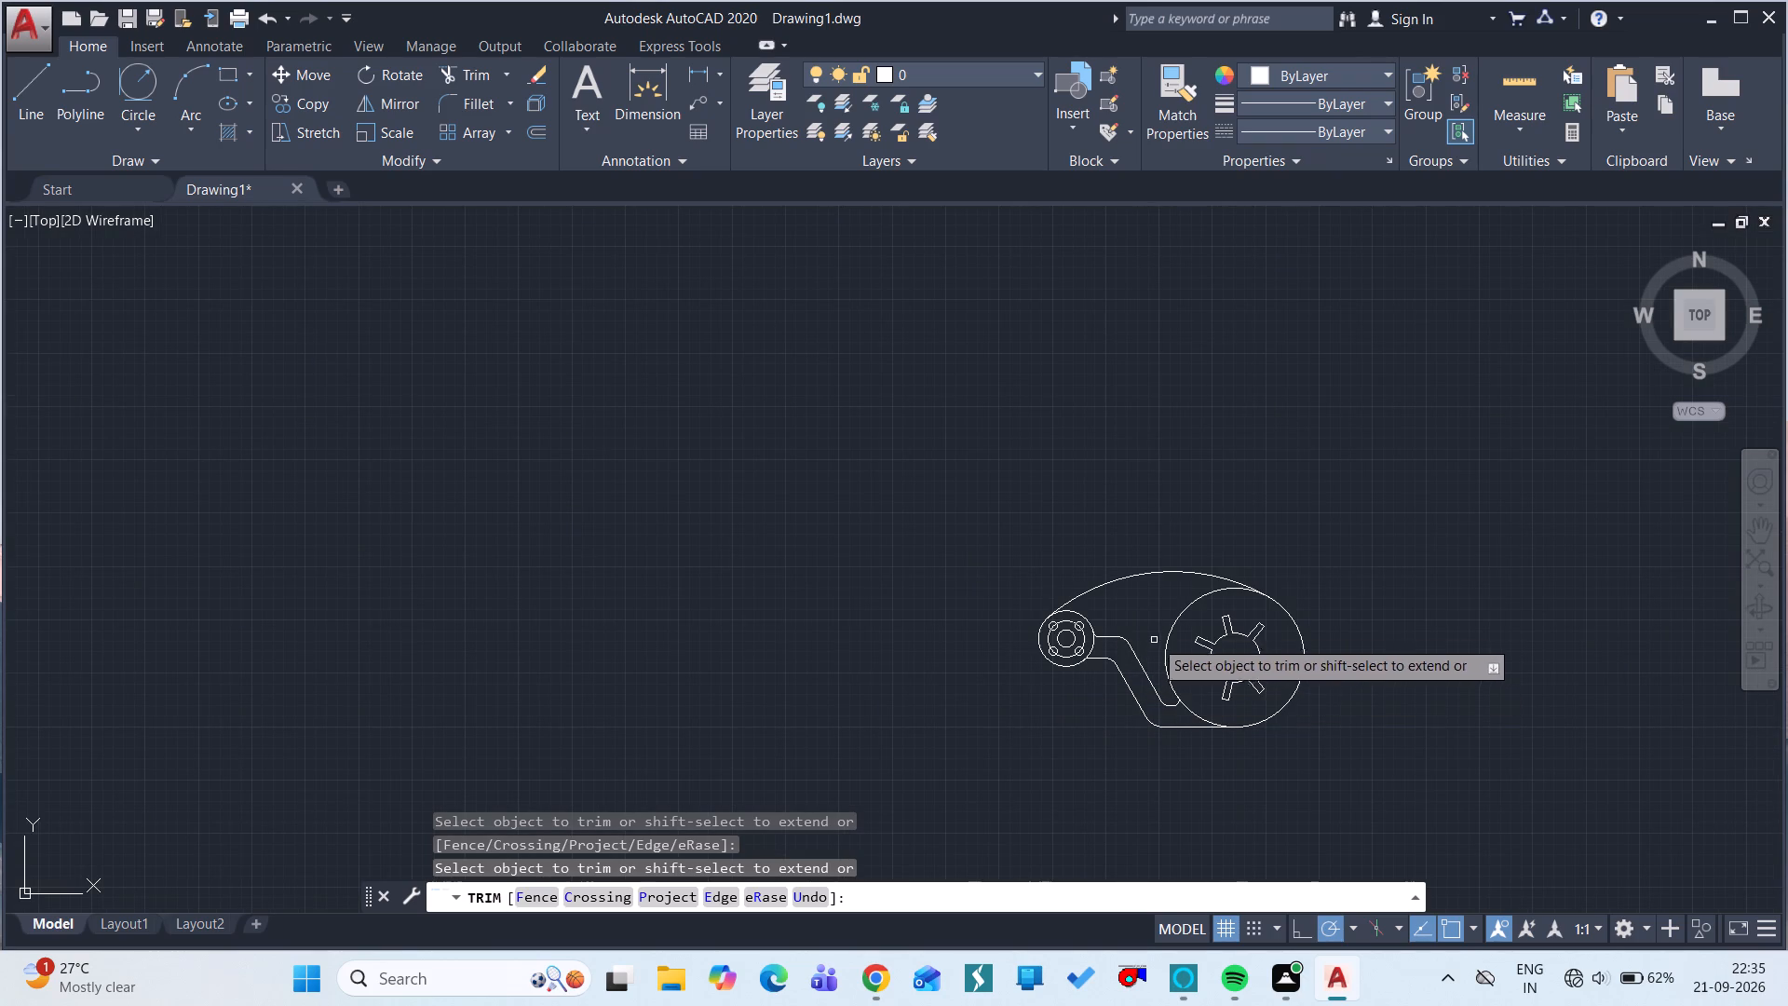
scroll(1156, 608, "up", 4, "ctrl")
scroll(1156, 608, "down", 3, "ctrl")
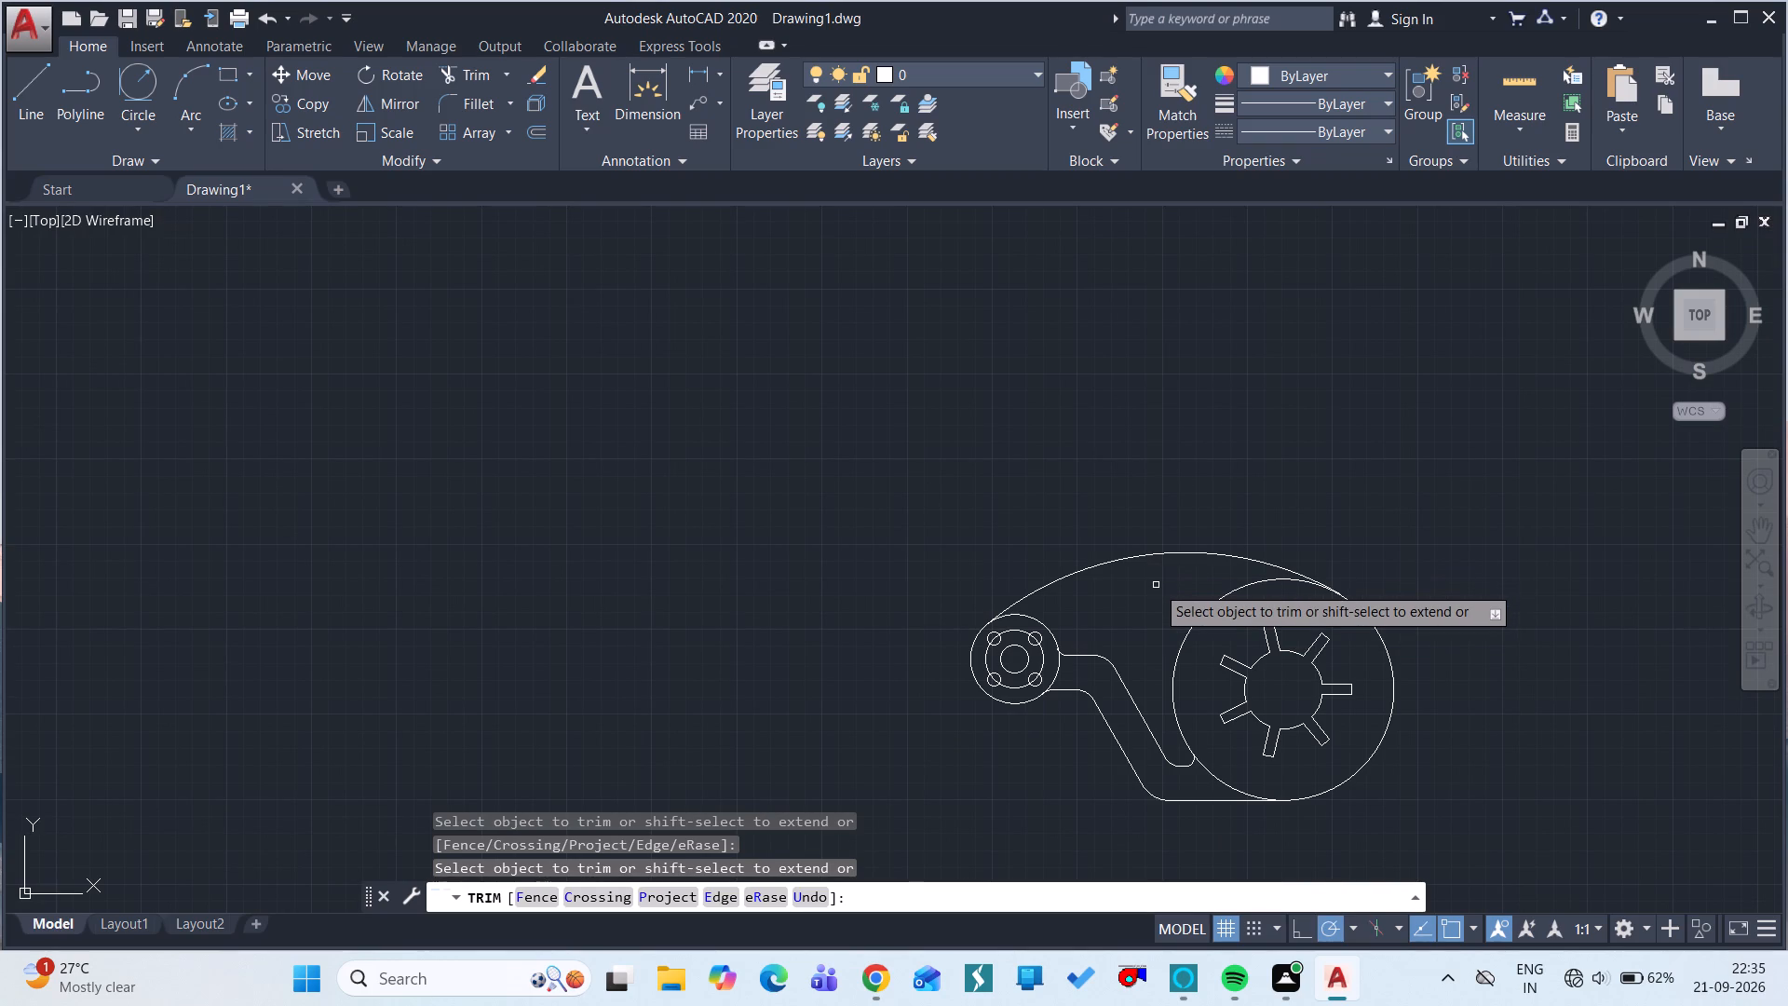
key("Escape")
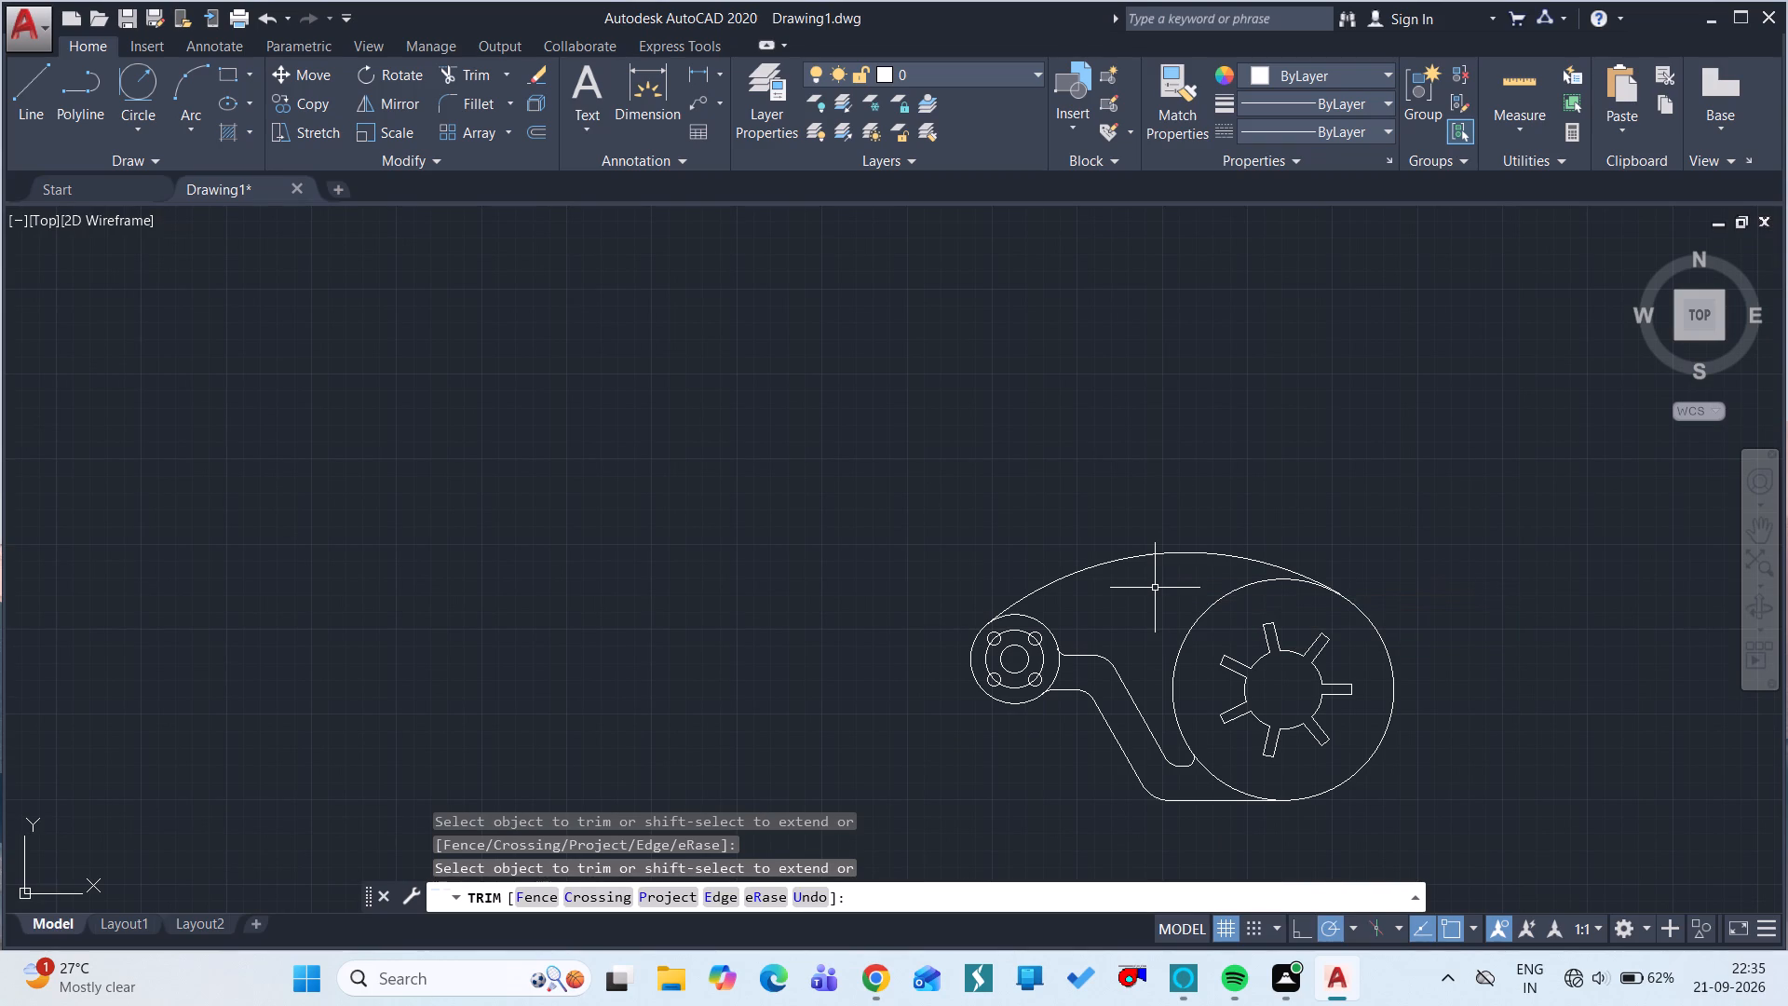
Offset the upper connecting arc inward by 20.
type("o")
key("space")
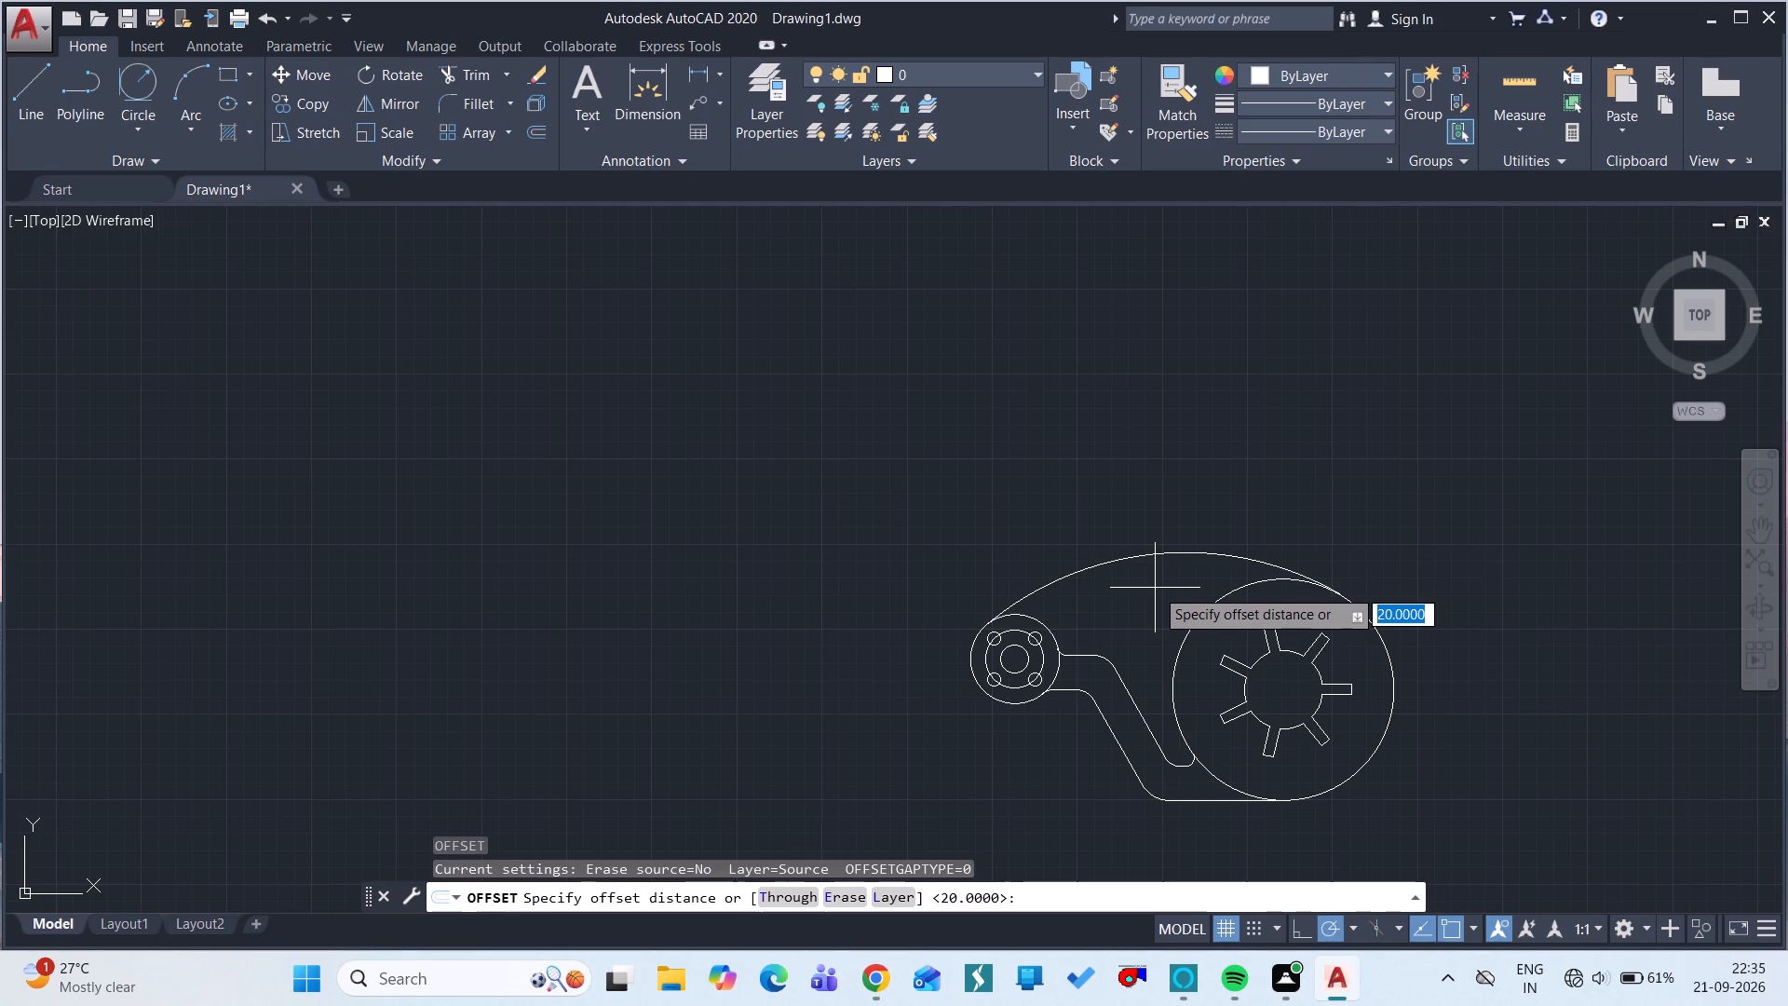
type("20")
key("space")
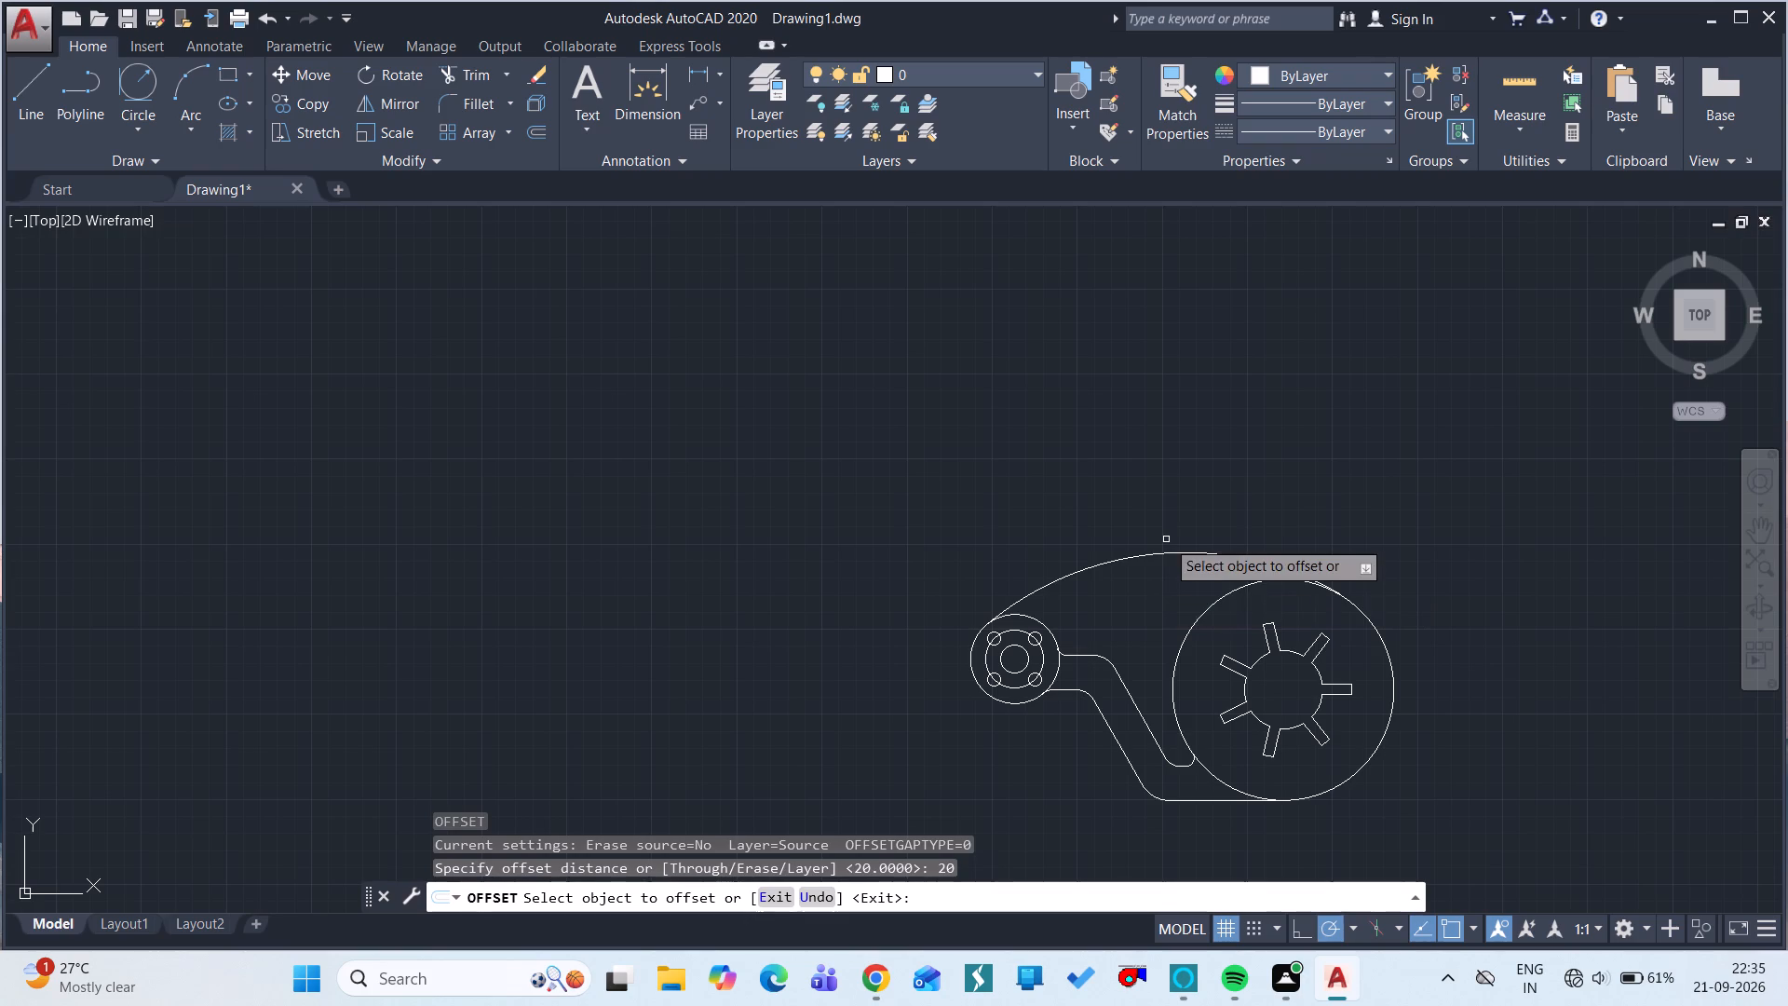
left_click(1171, 552)
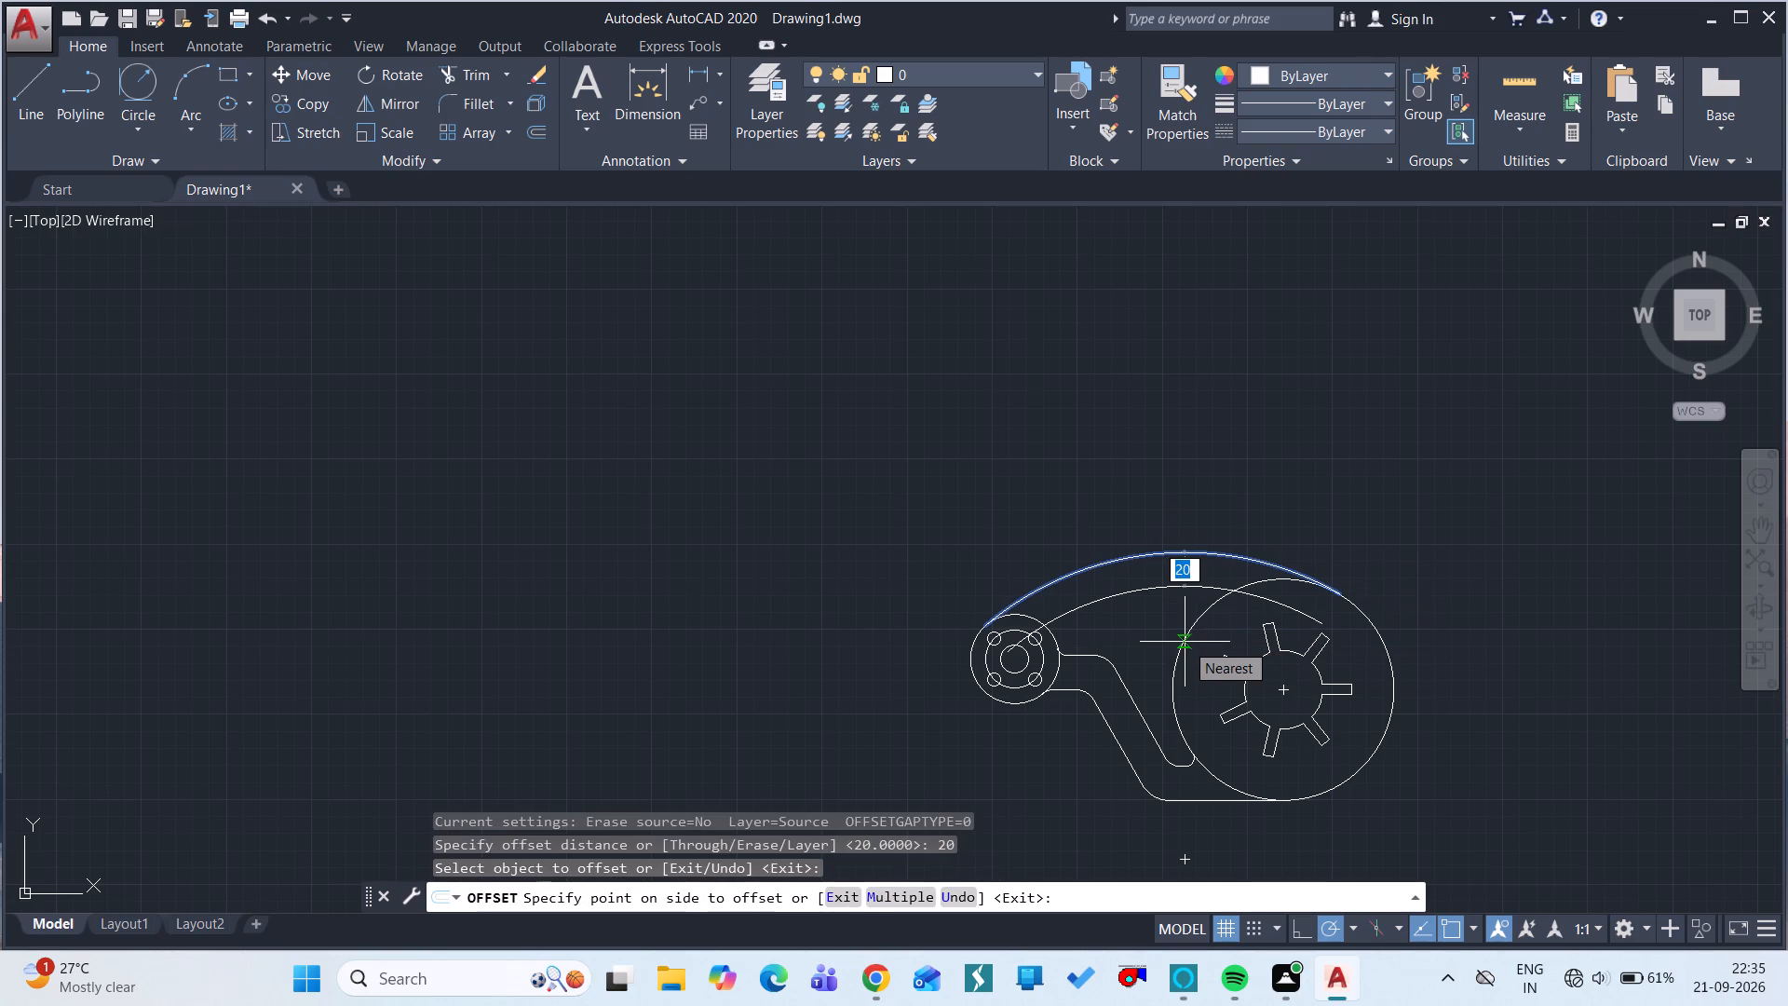
left_click(1185, 642)
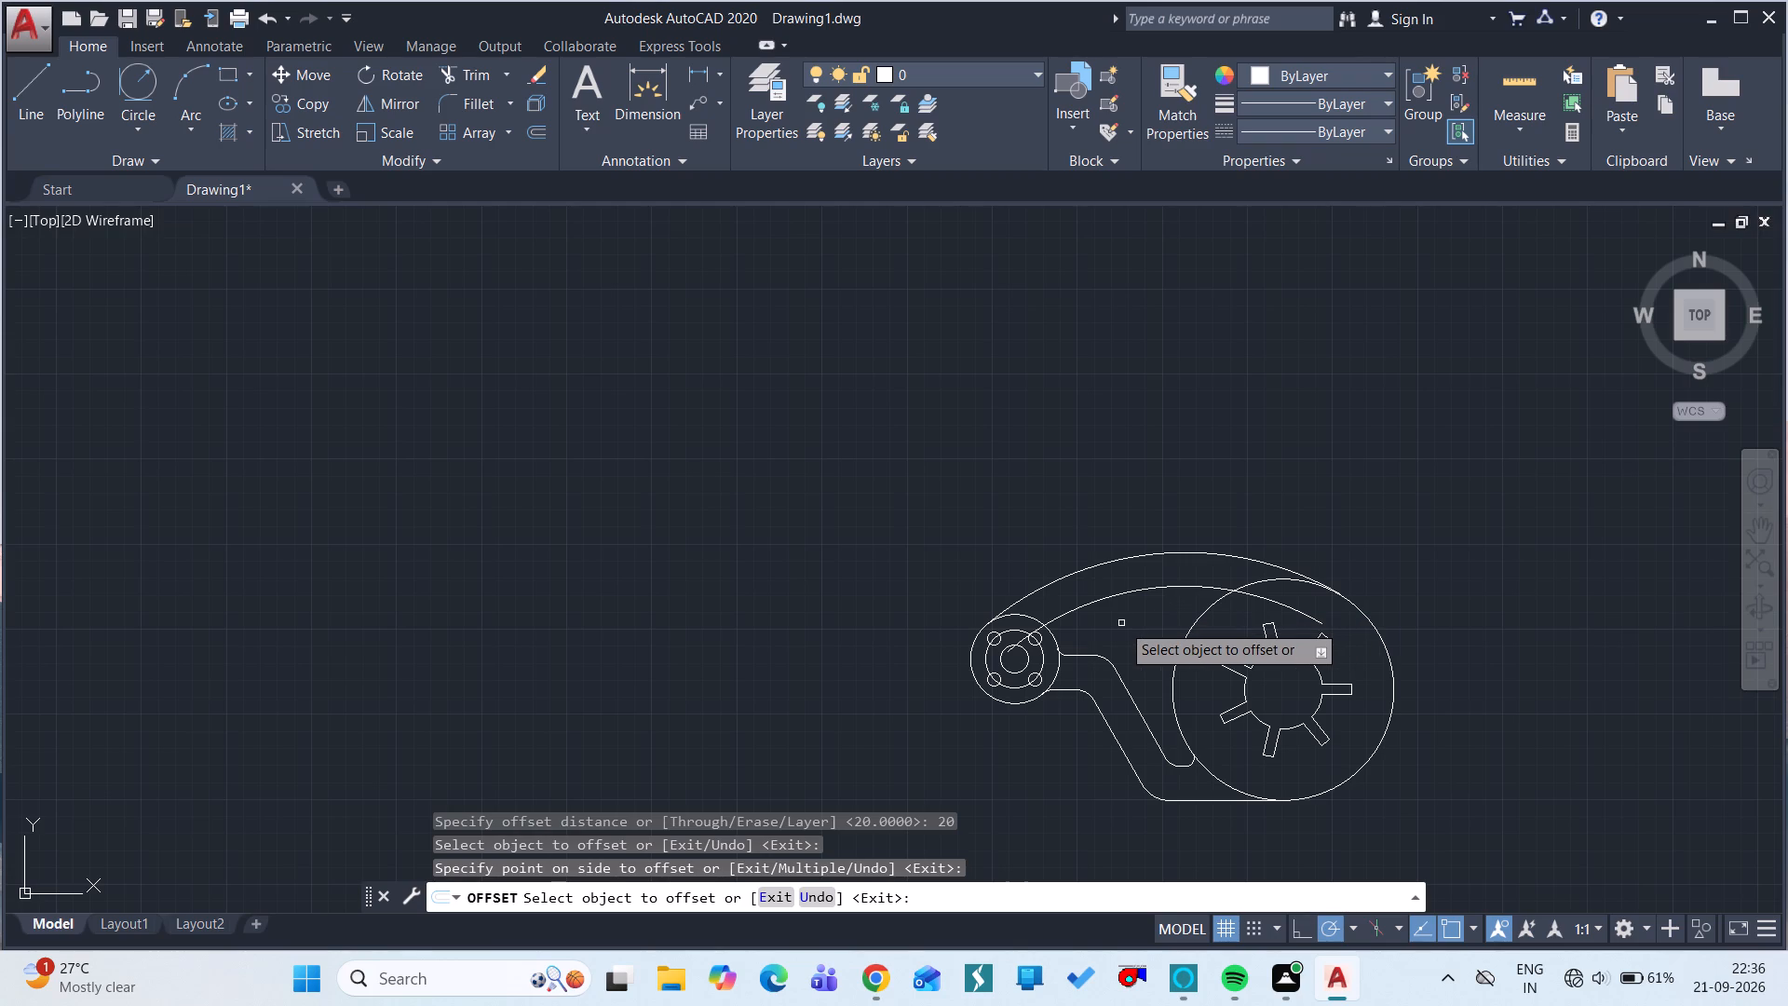
key("Escape")
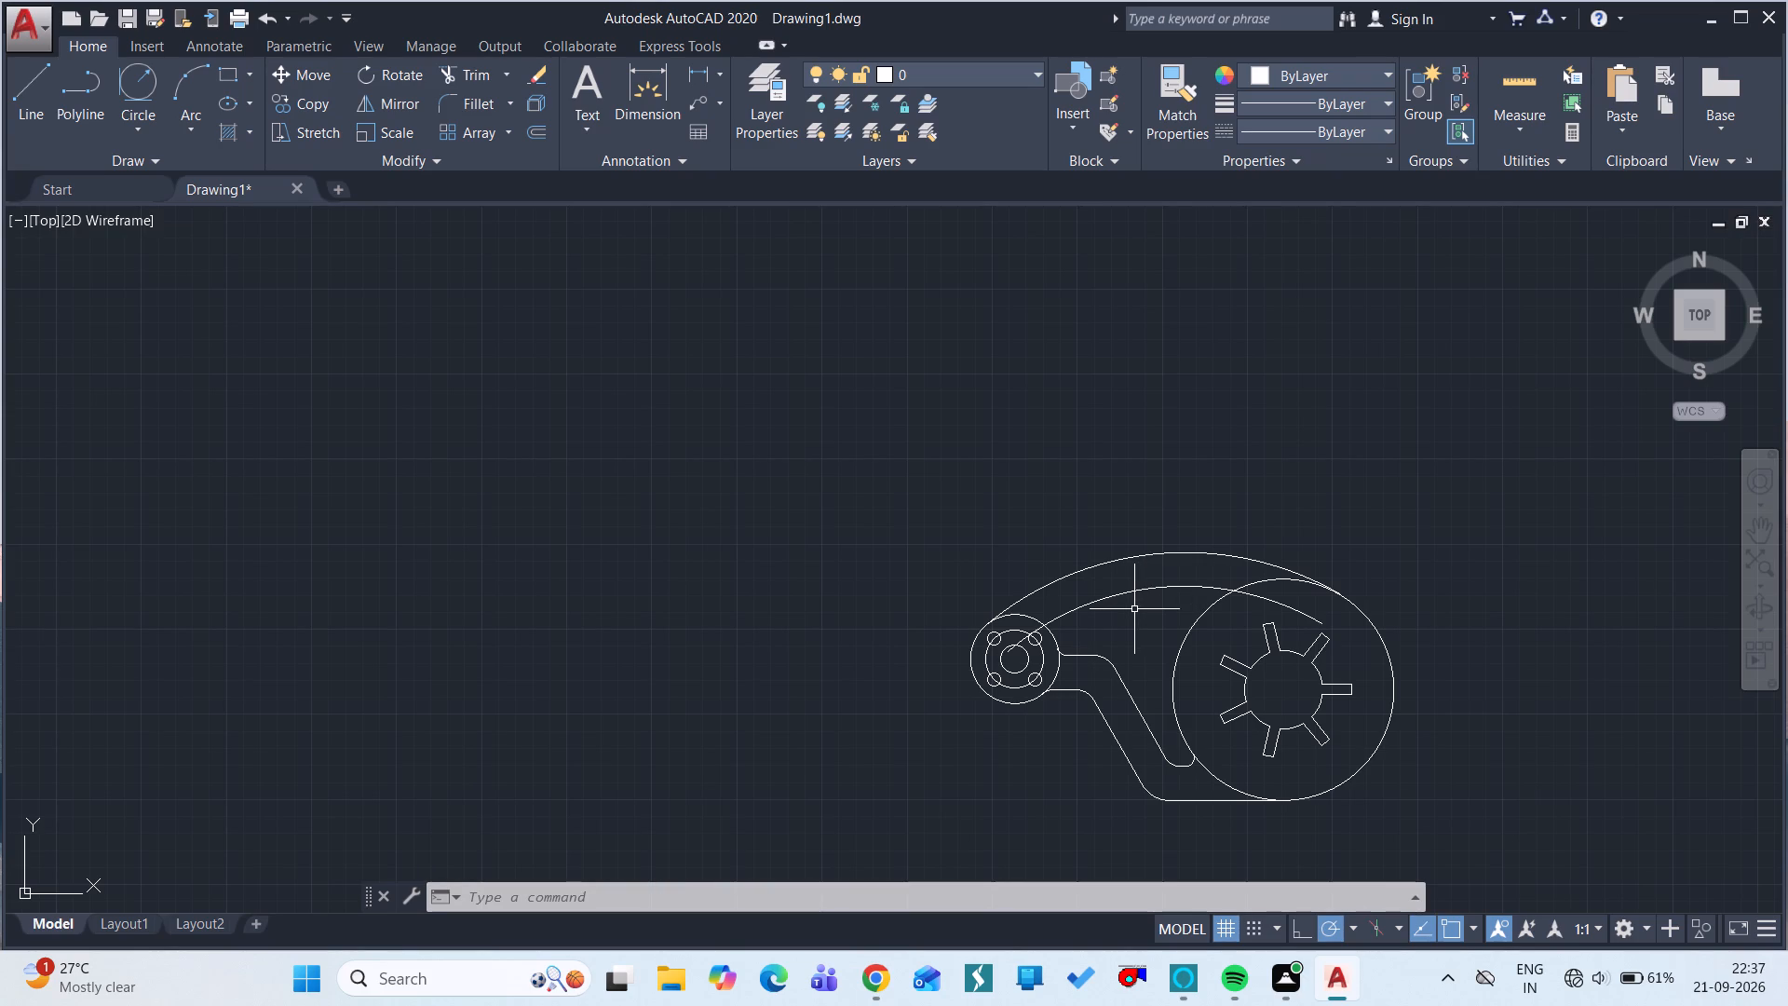
Fillet the junction of the upper arm's inner offset arc and the small flange's outer circle with radius 10.
type("f")
key("space")
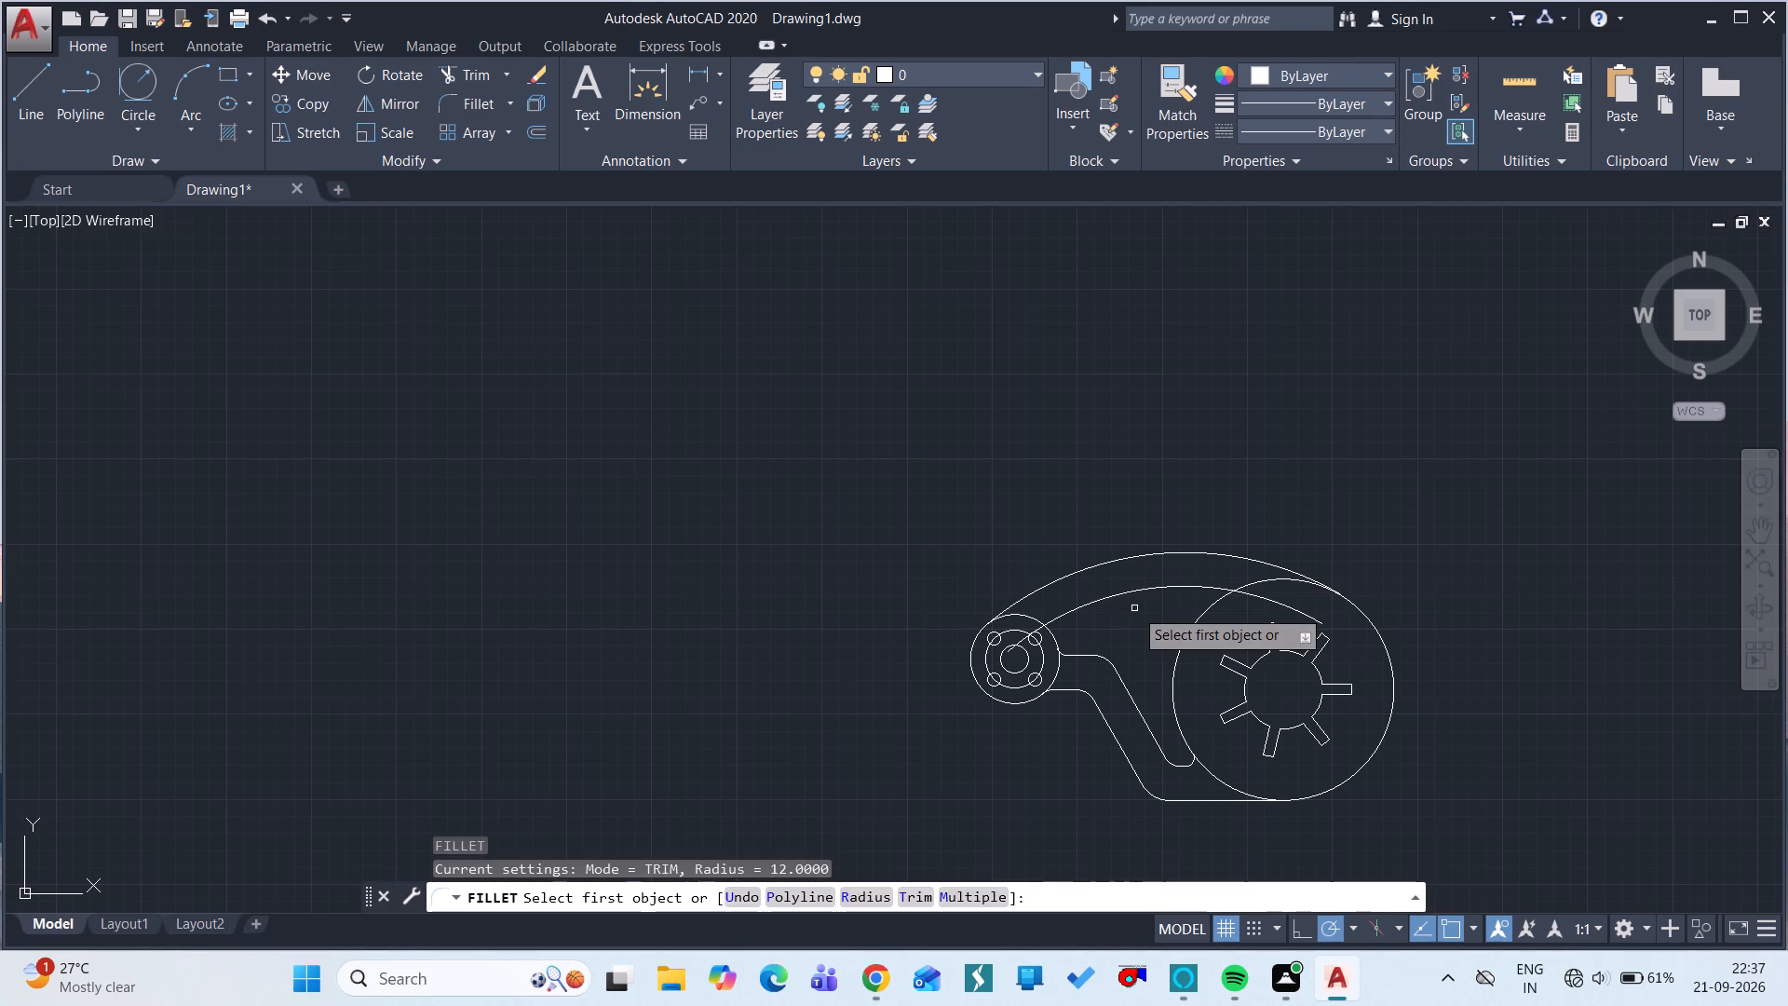
right_click(1134, 608)
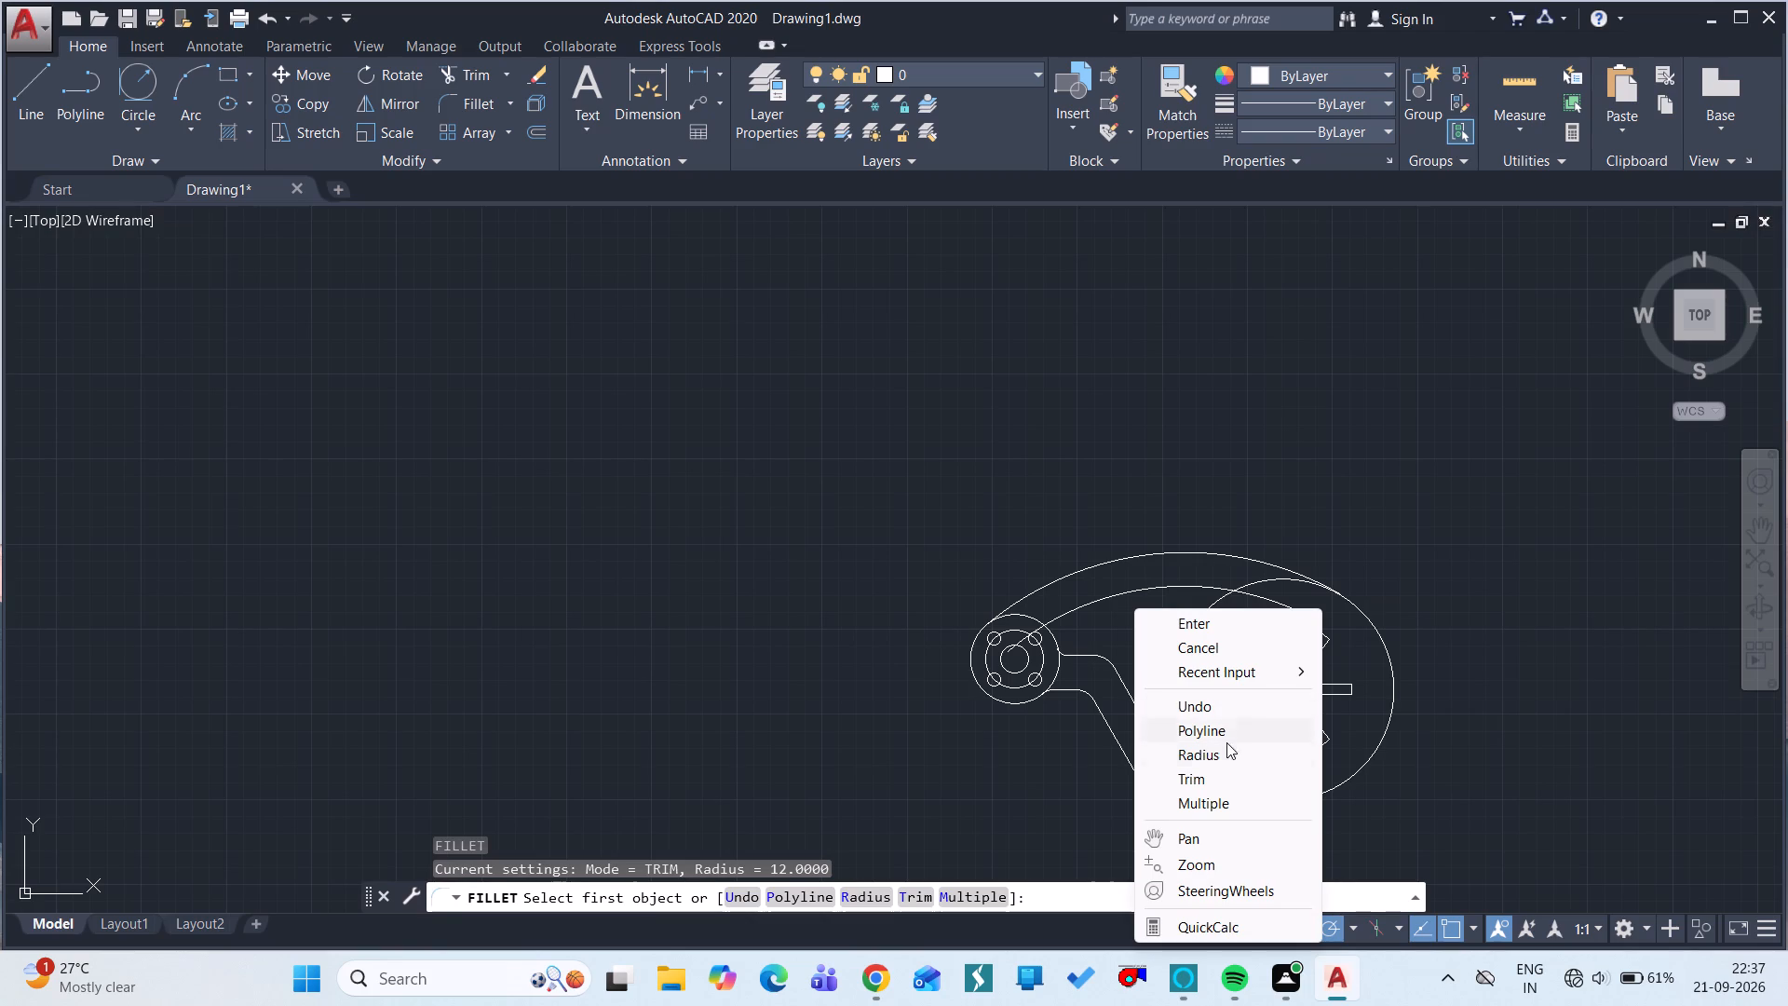
left_click(1226, 753)
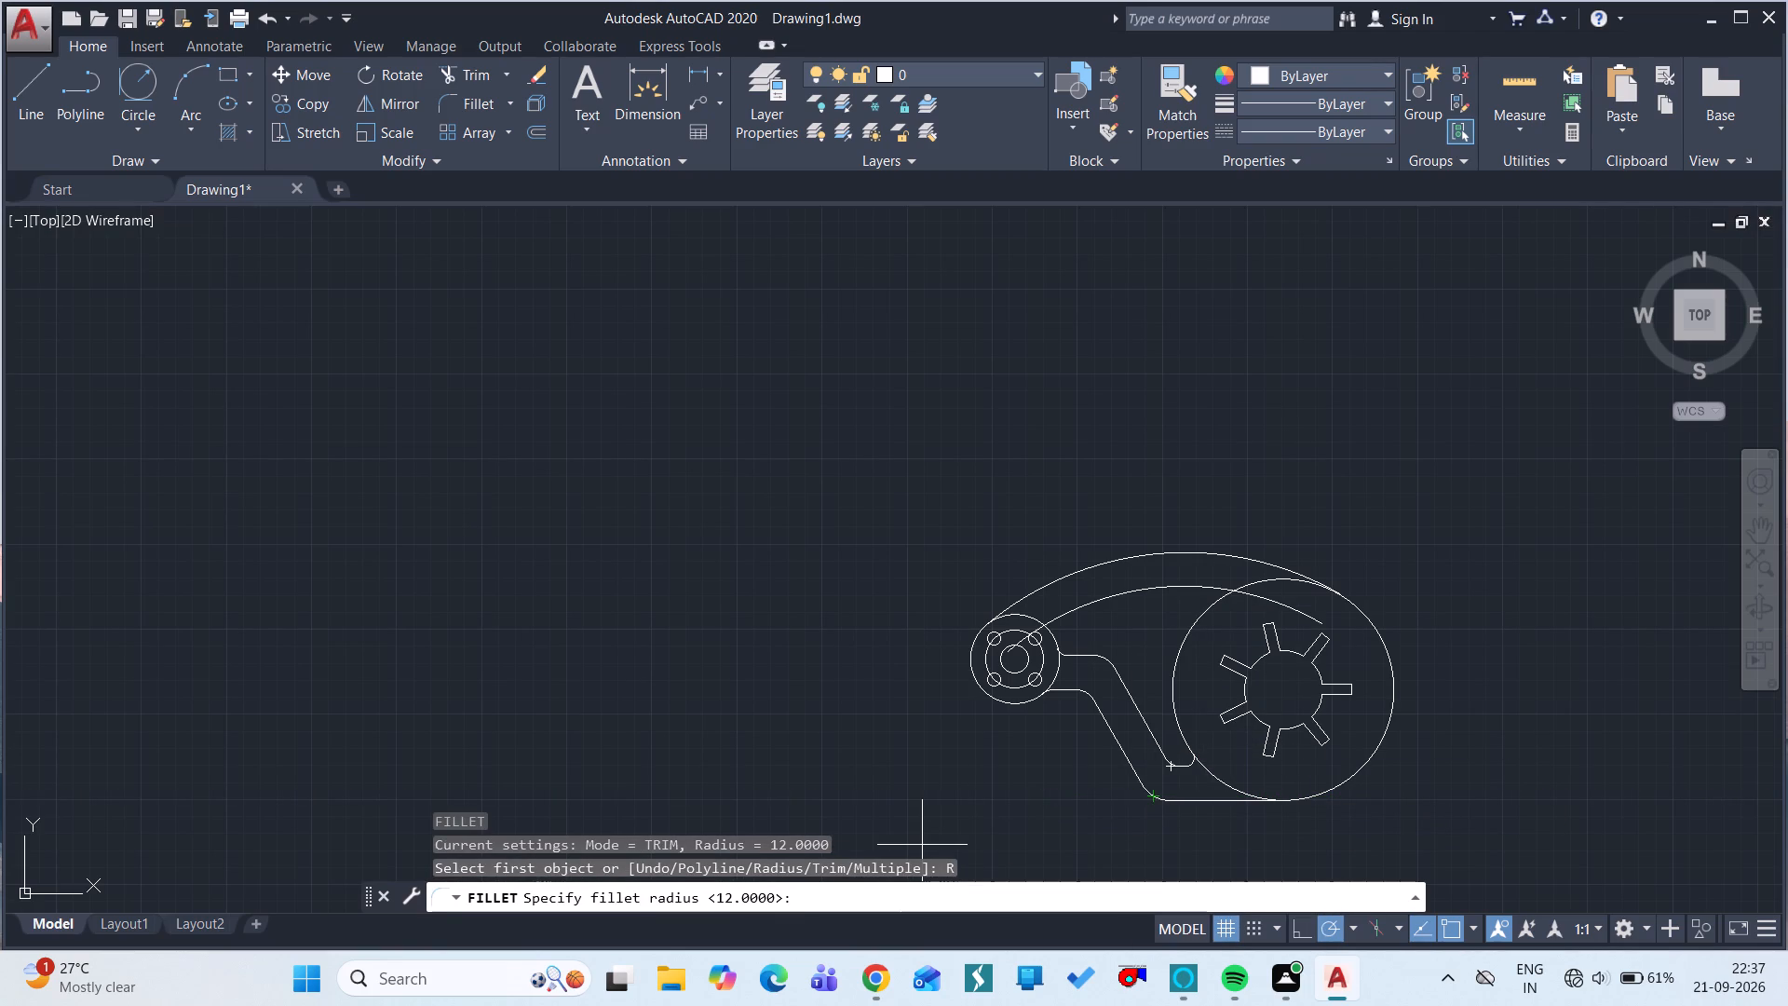
type("10")
key("space")
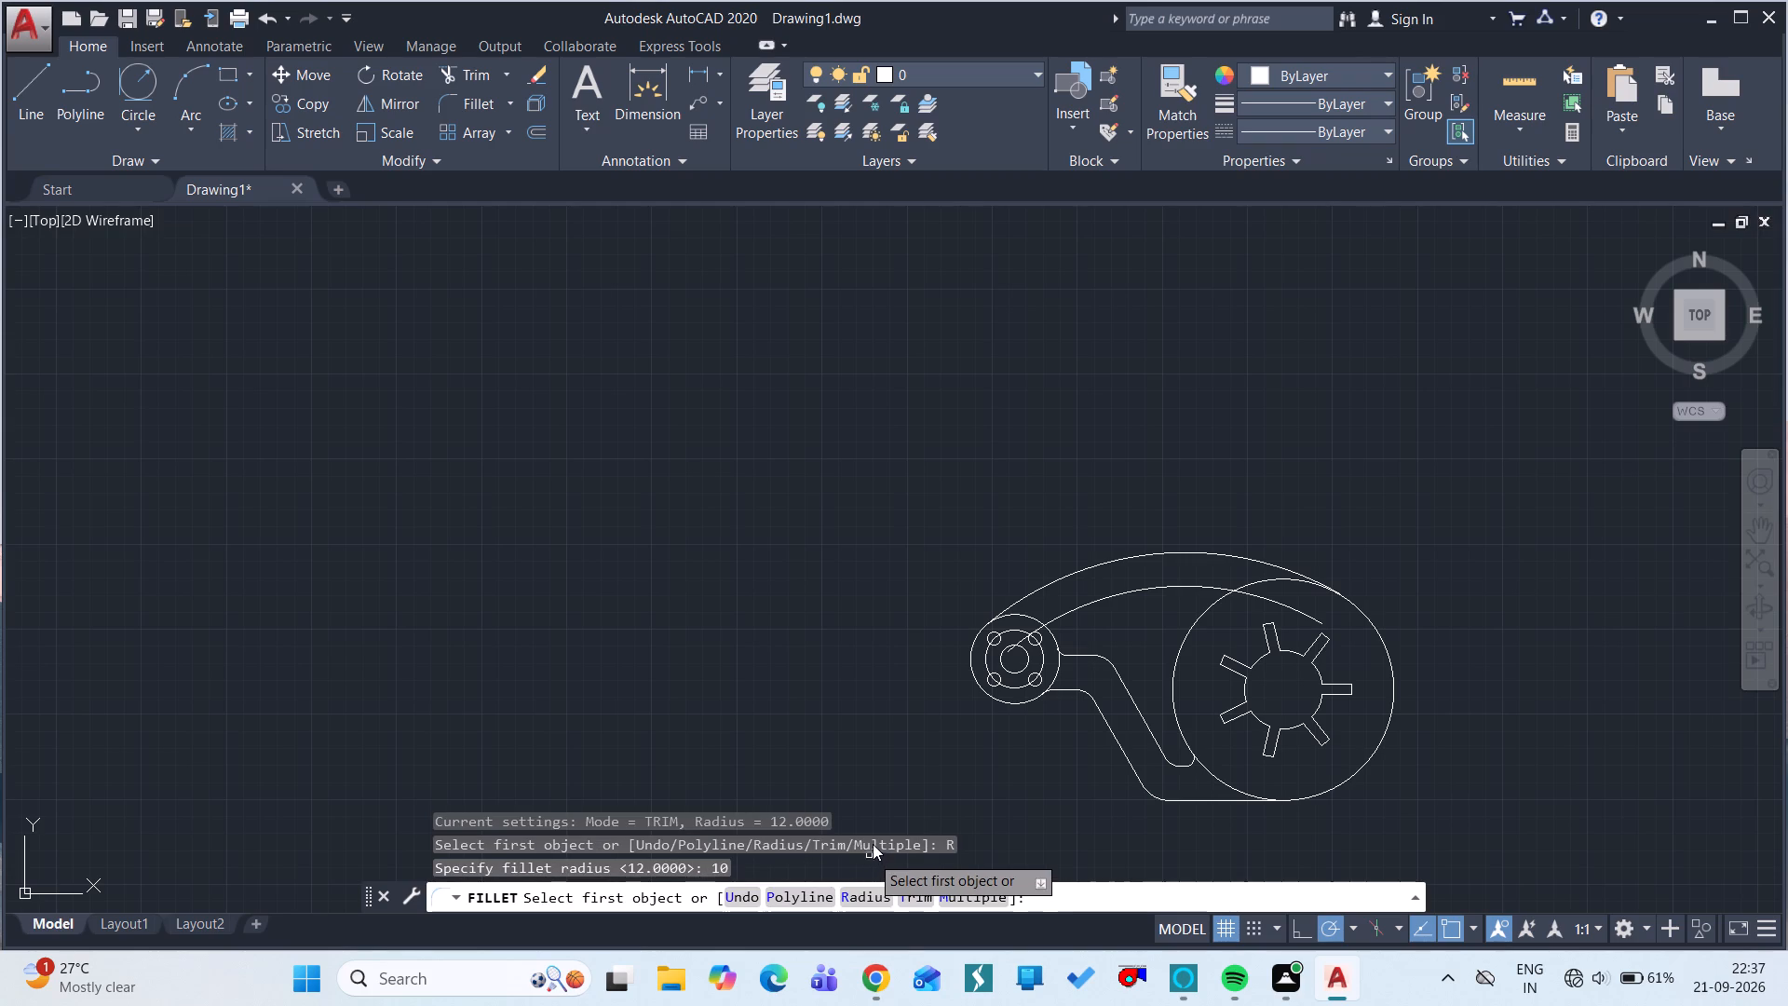
left_click(1065, 617)
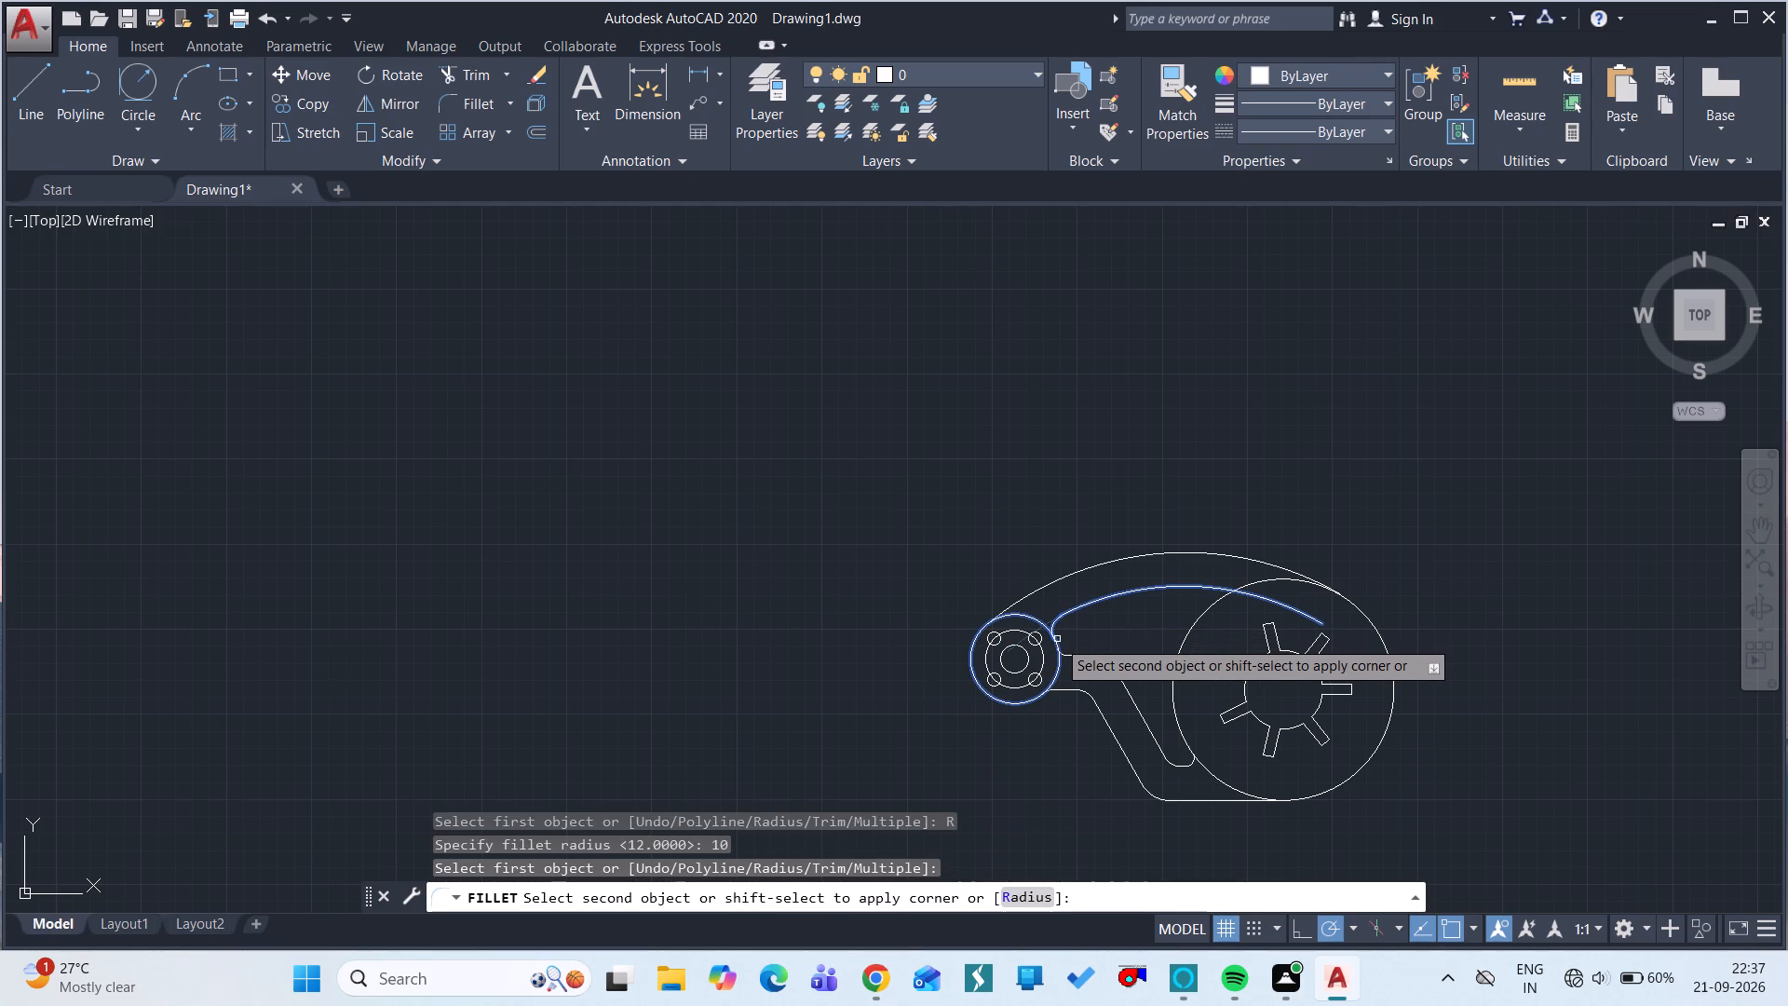
left_click(1057, 639)
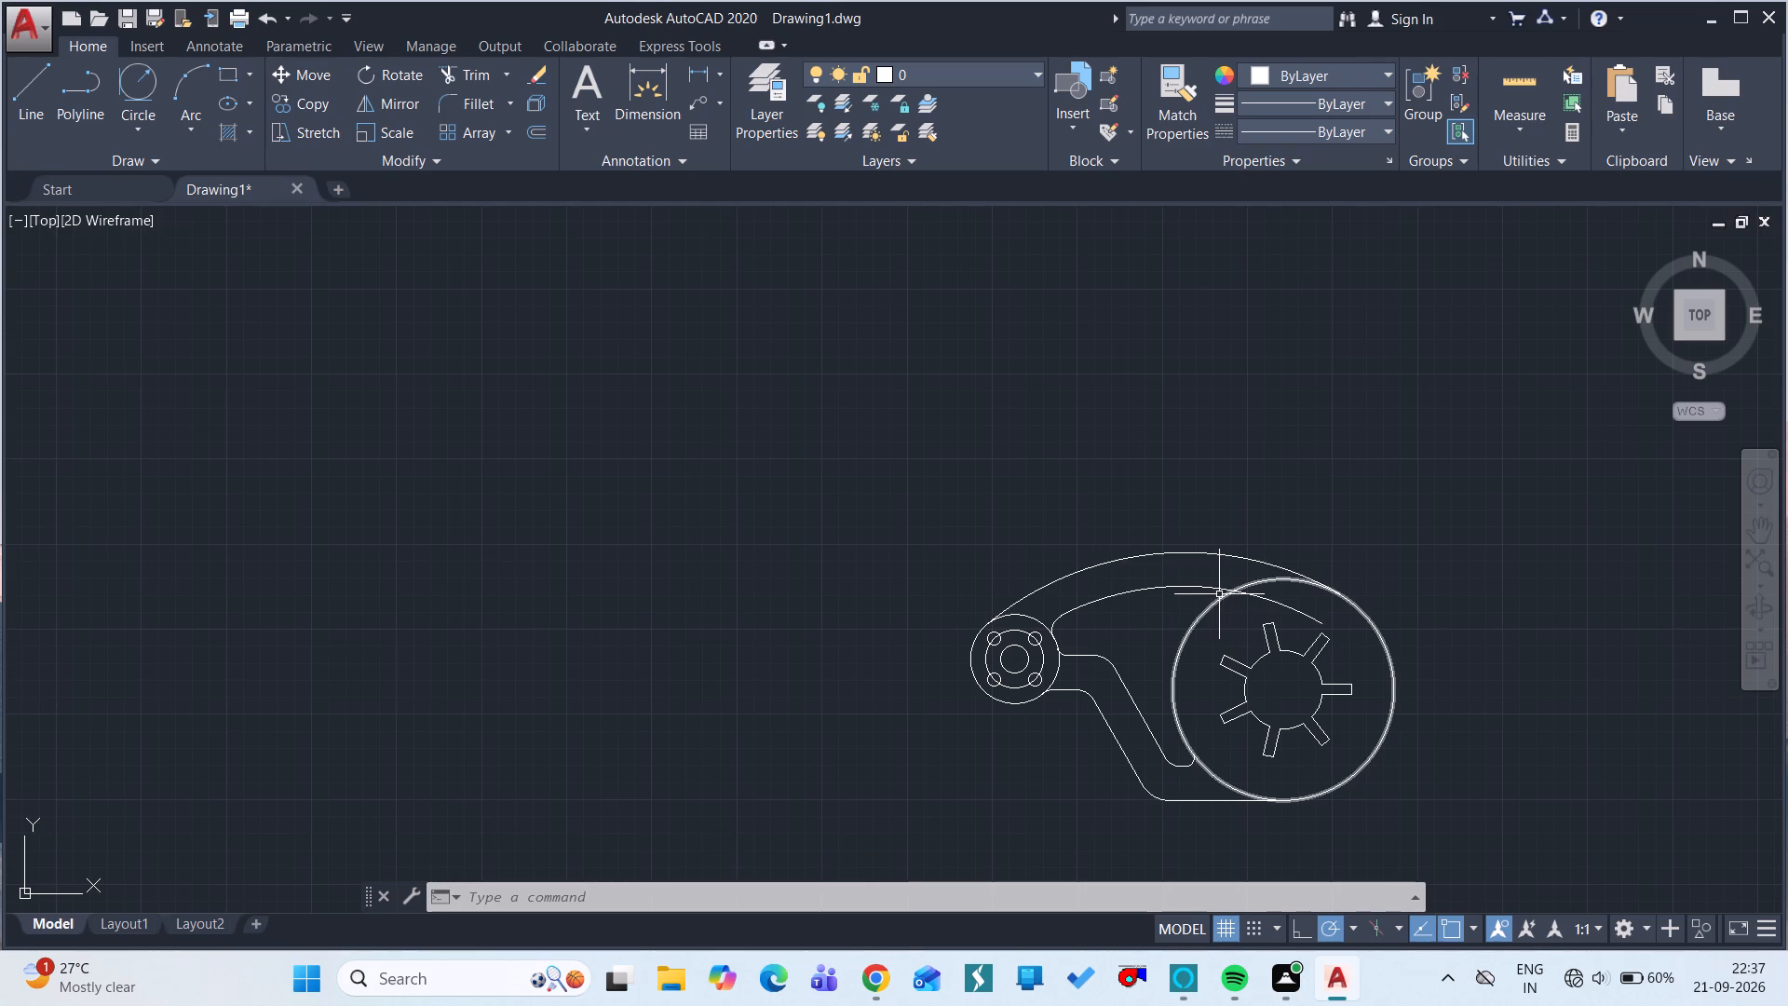
Fillet the junction of the upper arm's inner arc and the wheel's outer circle with radius 12.
type("f")
key("space")
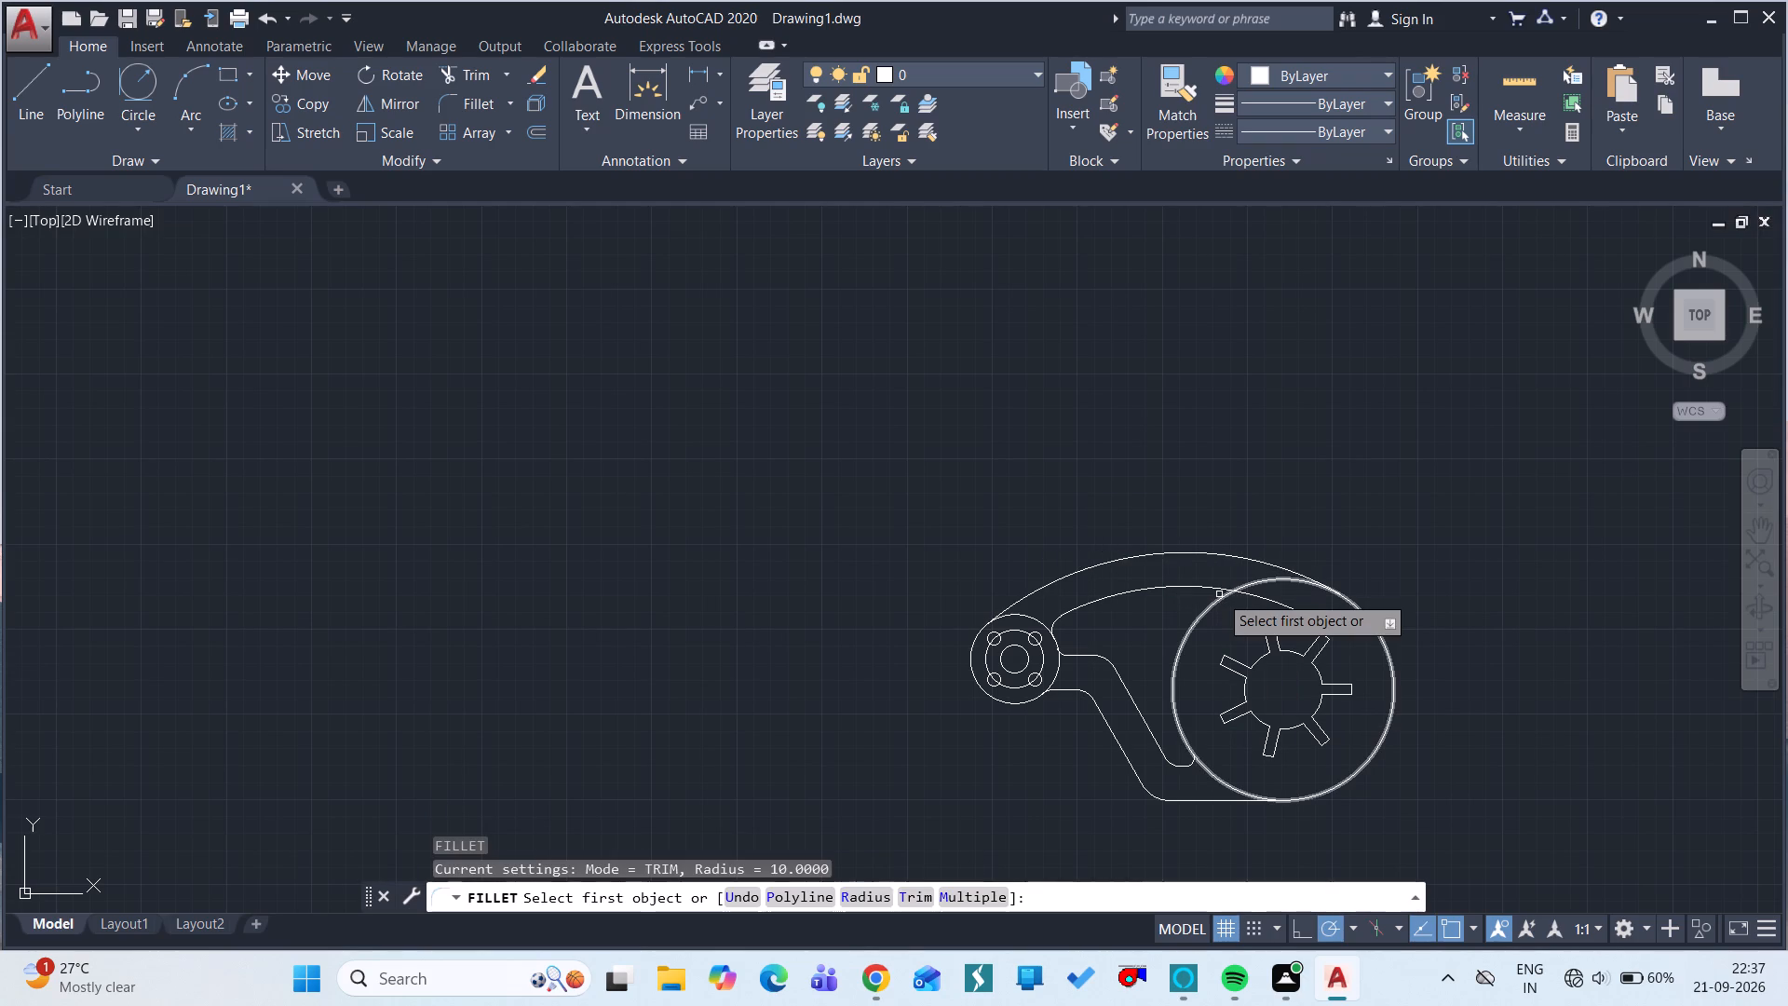
right_click(1219, 594)
left_click(1297, 736)
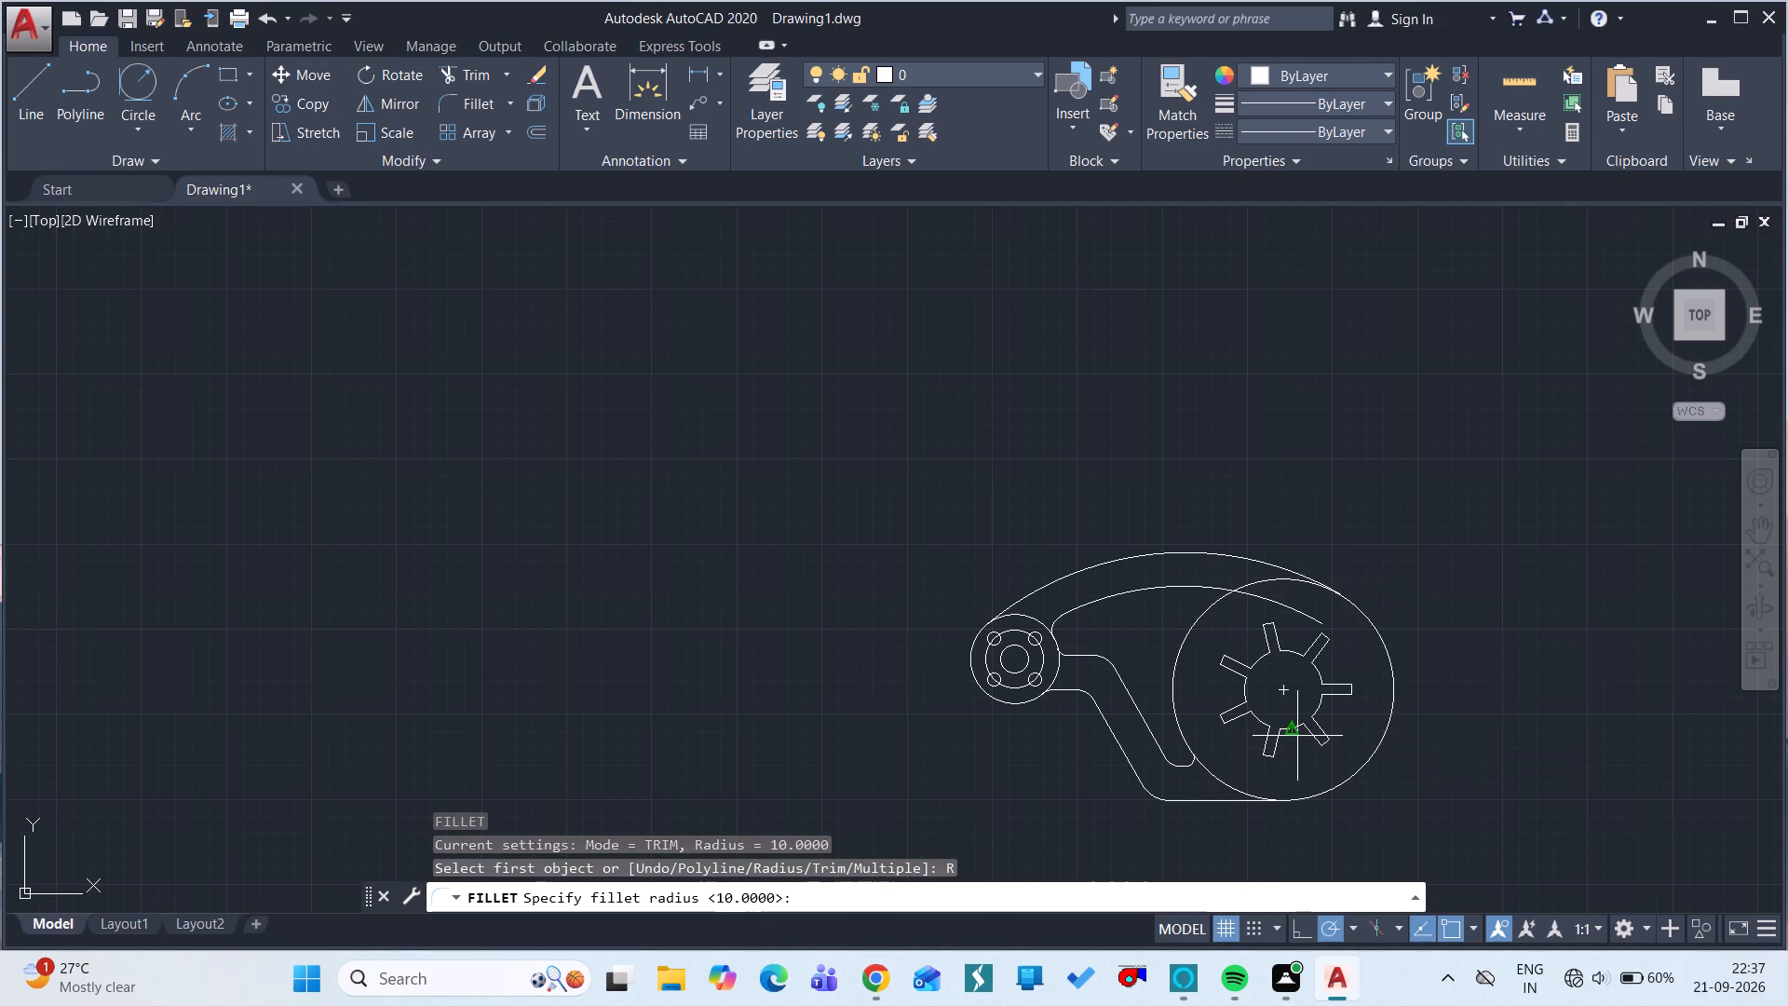
type("12")
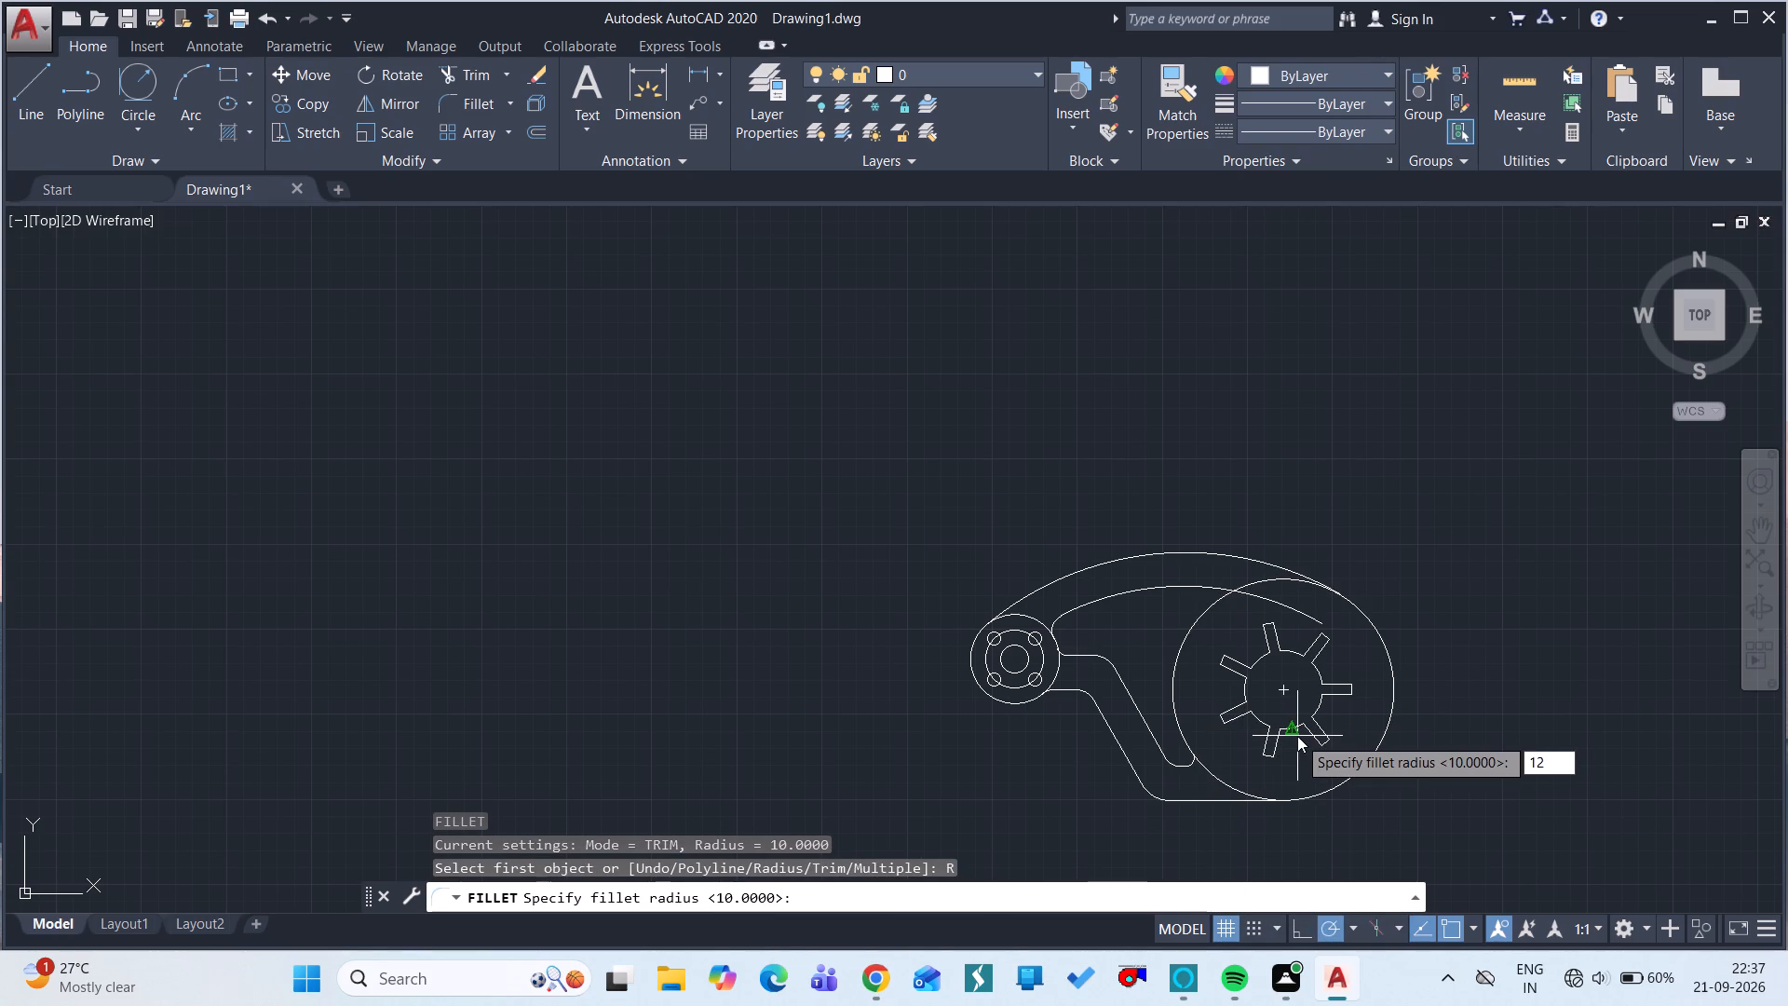
key("space")
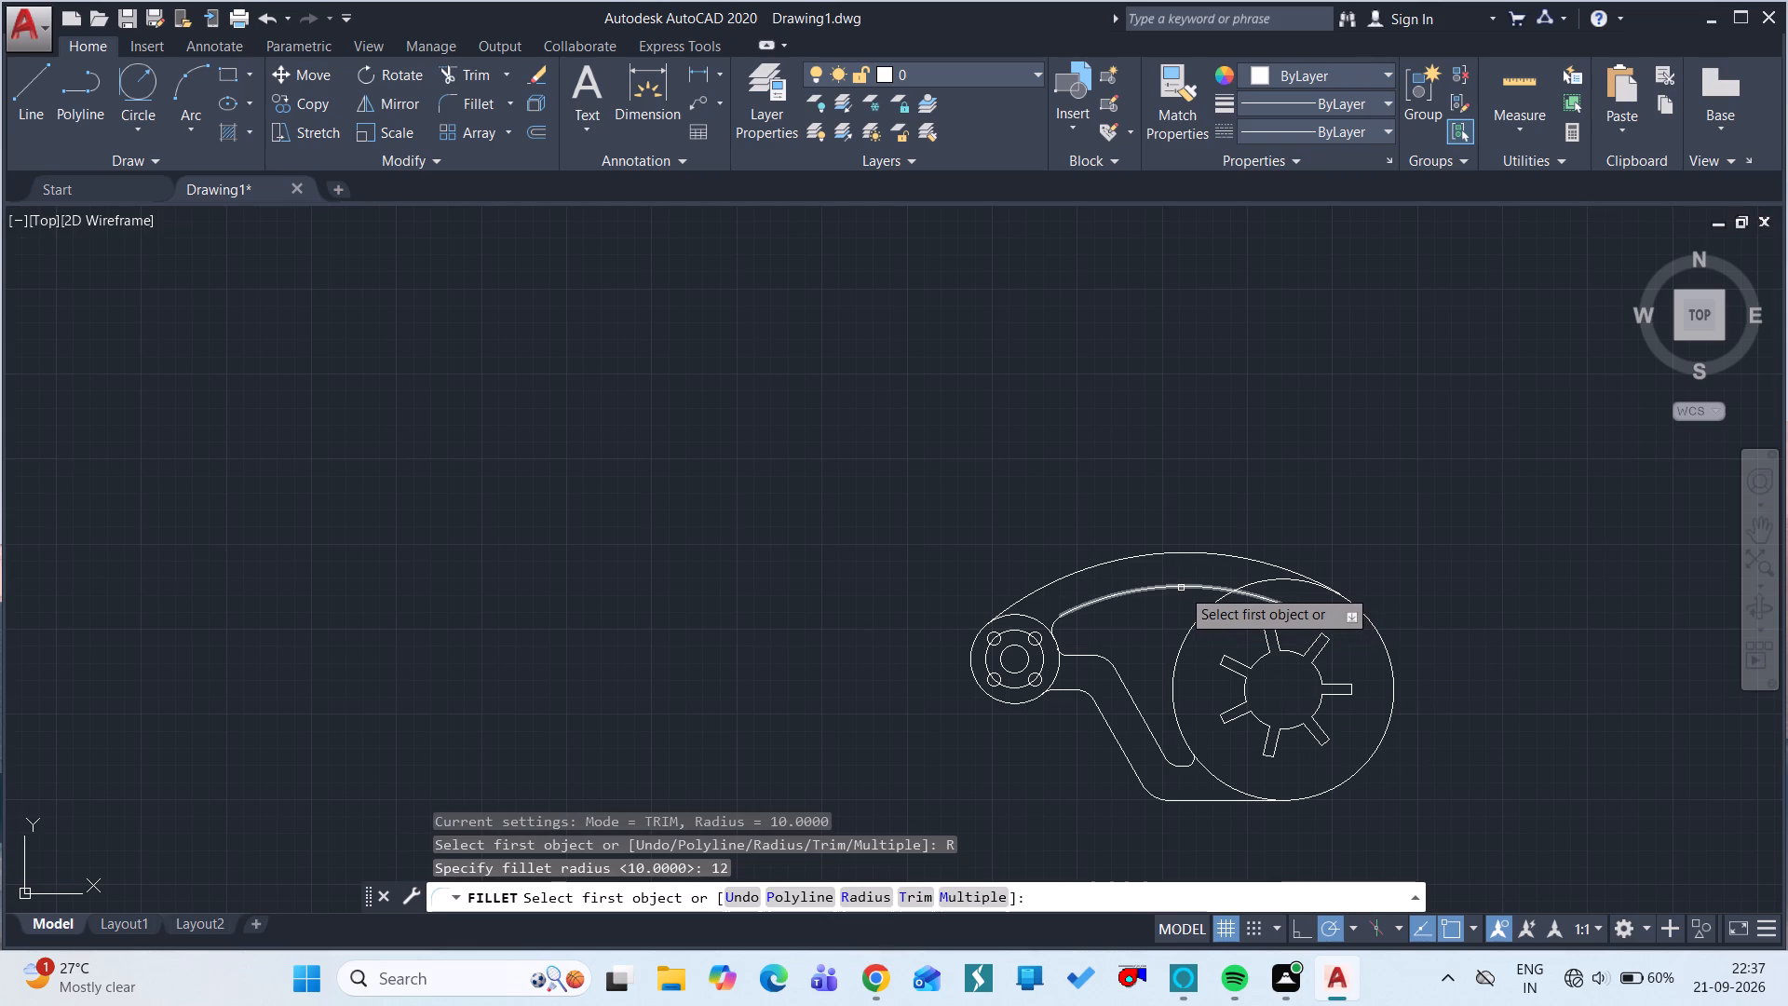
left_click(1181, 588)
left_click(1203, 616)
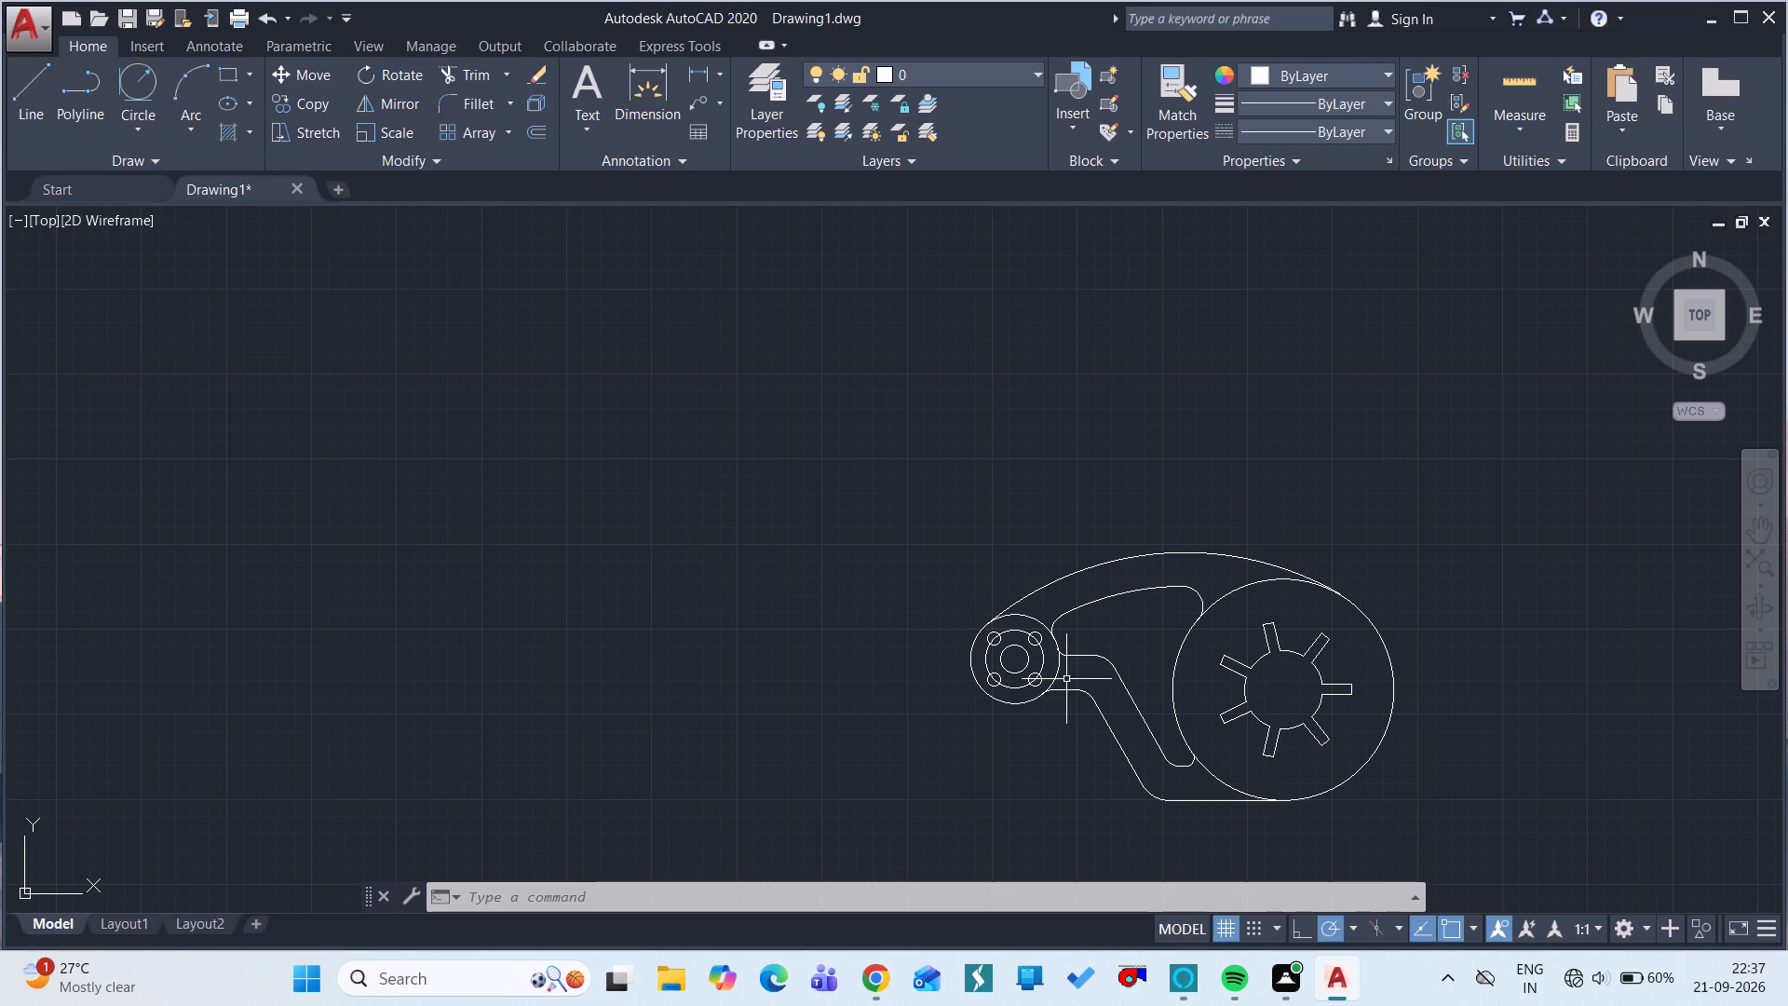
Delete the bolt pitch circle passing through the four small holes of the small flange.
left_click(1041, 661)
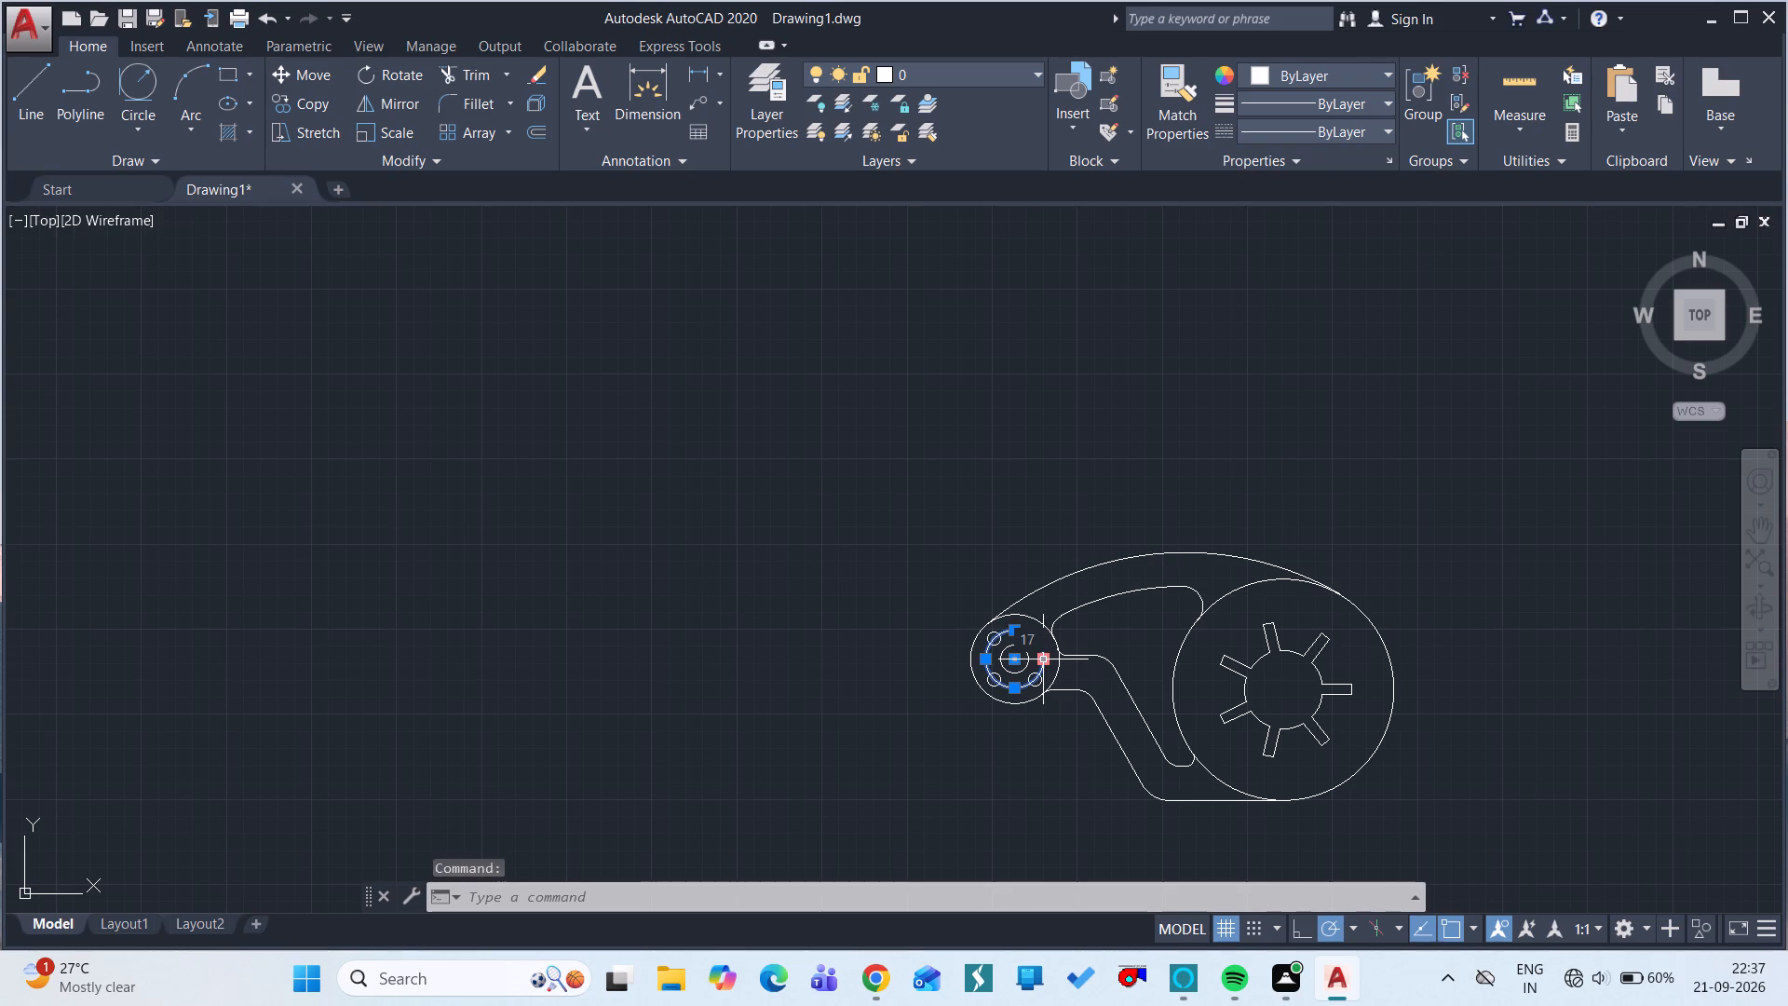
key("Delete")
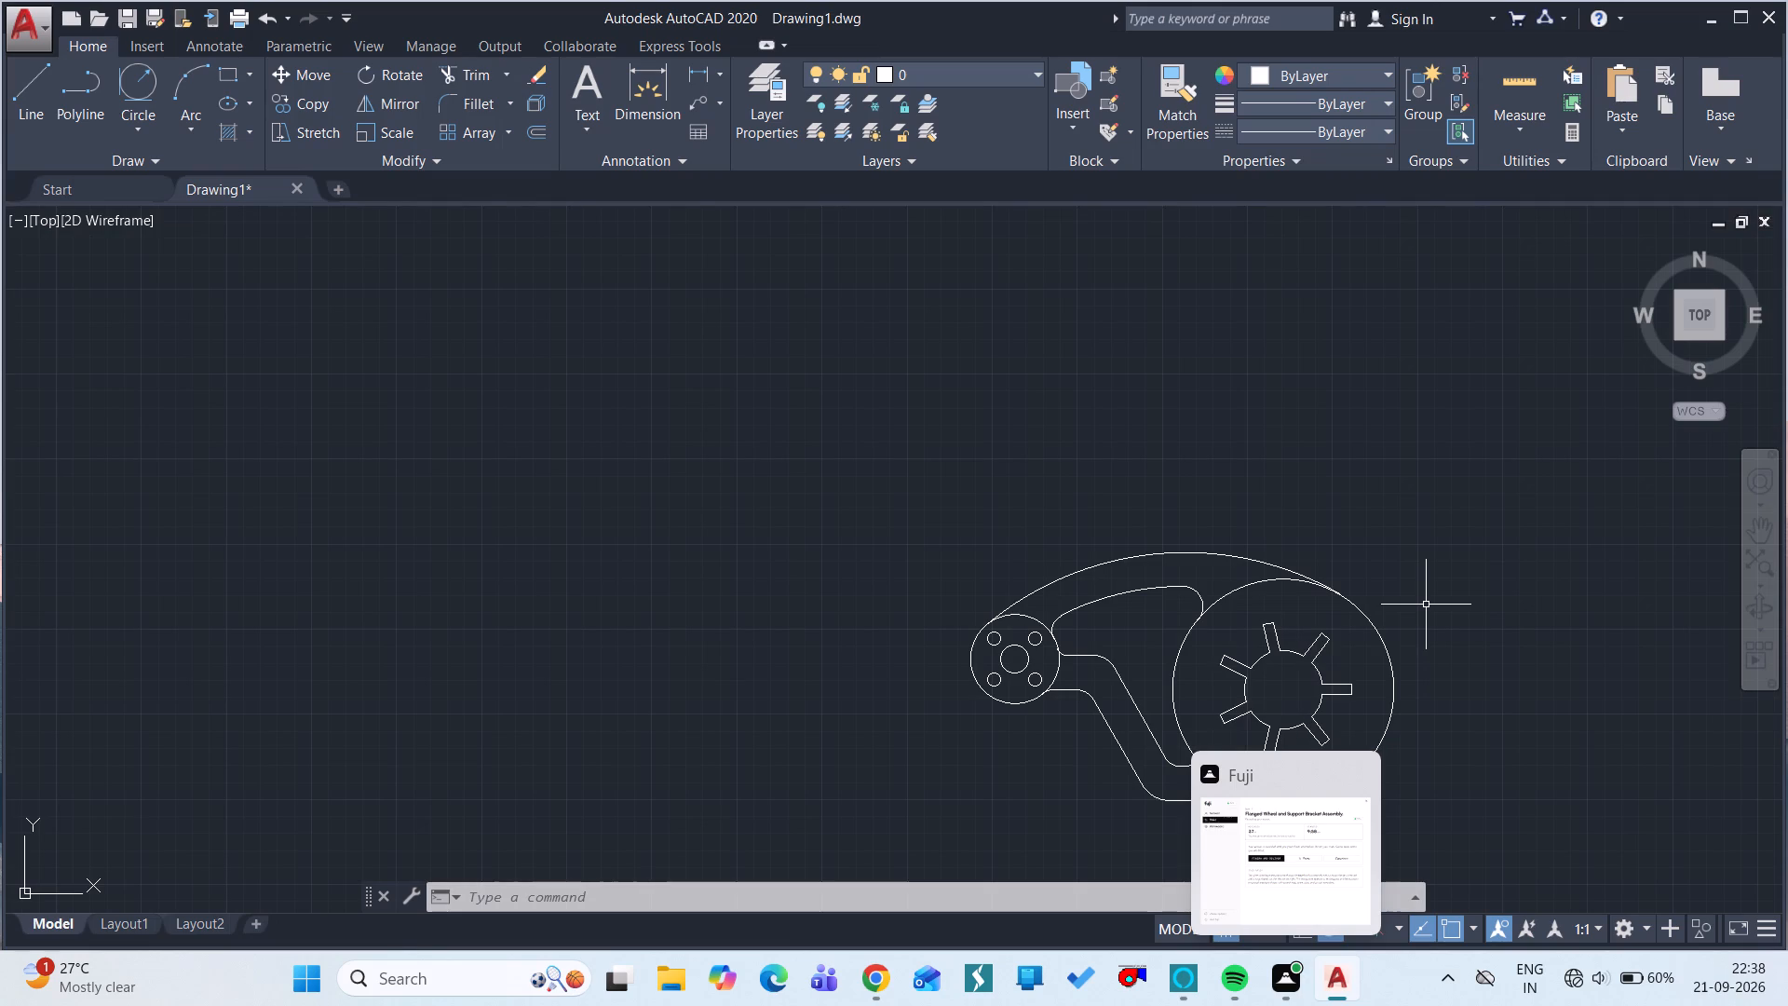
Move the whole assembly from the wheel's centre about 3479 units at 195°, closer to the drawing origin.
left_click(1457, 438)
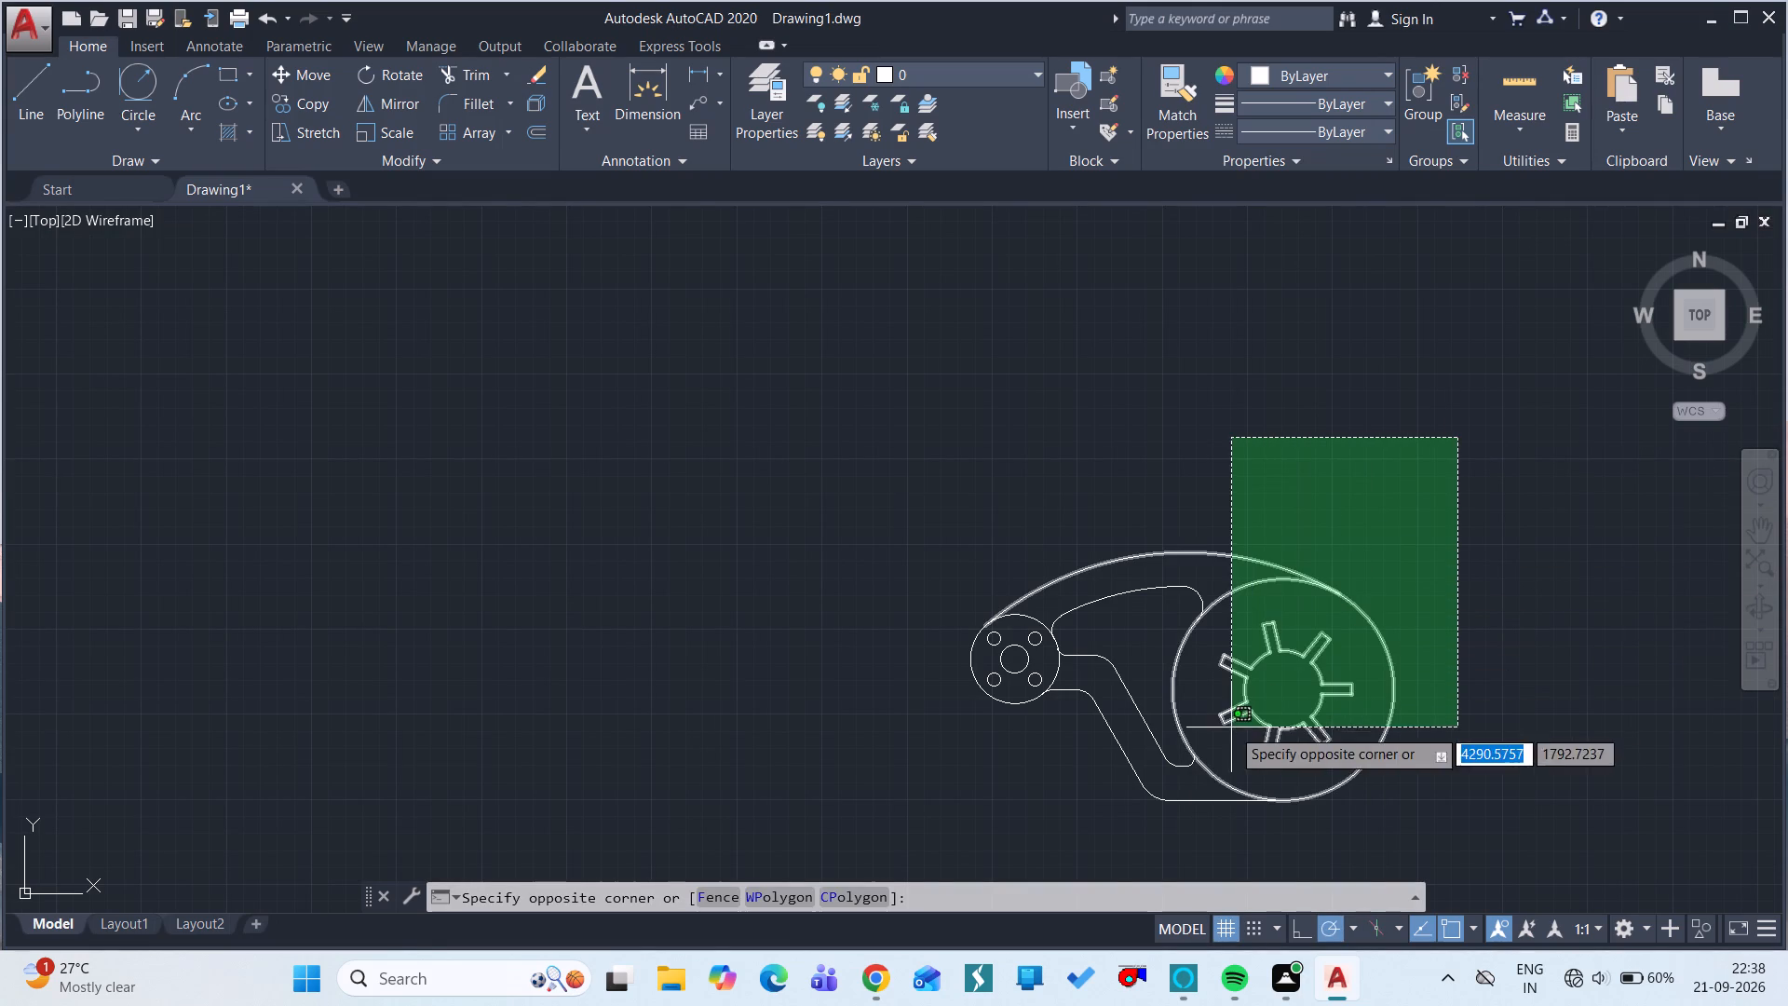
left_click(902, 871)
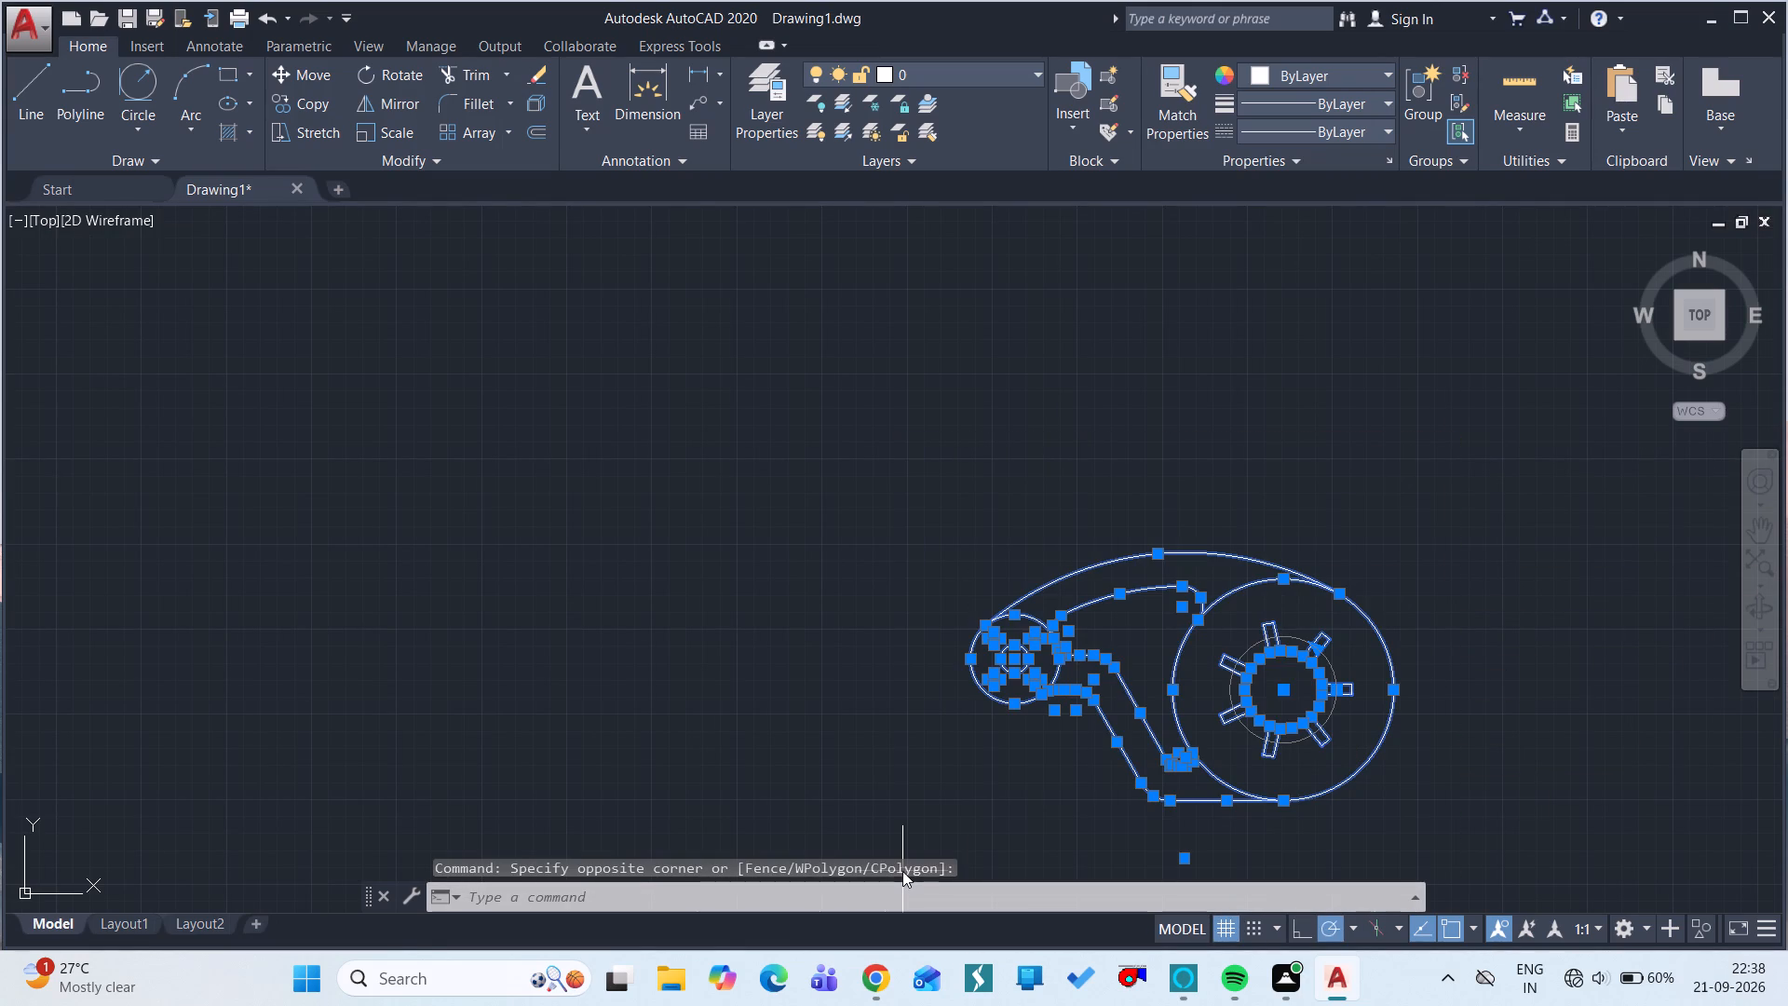
type("m")
key("space")
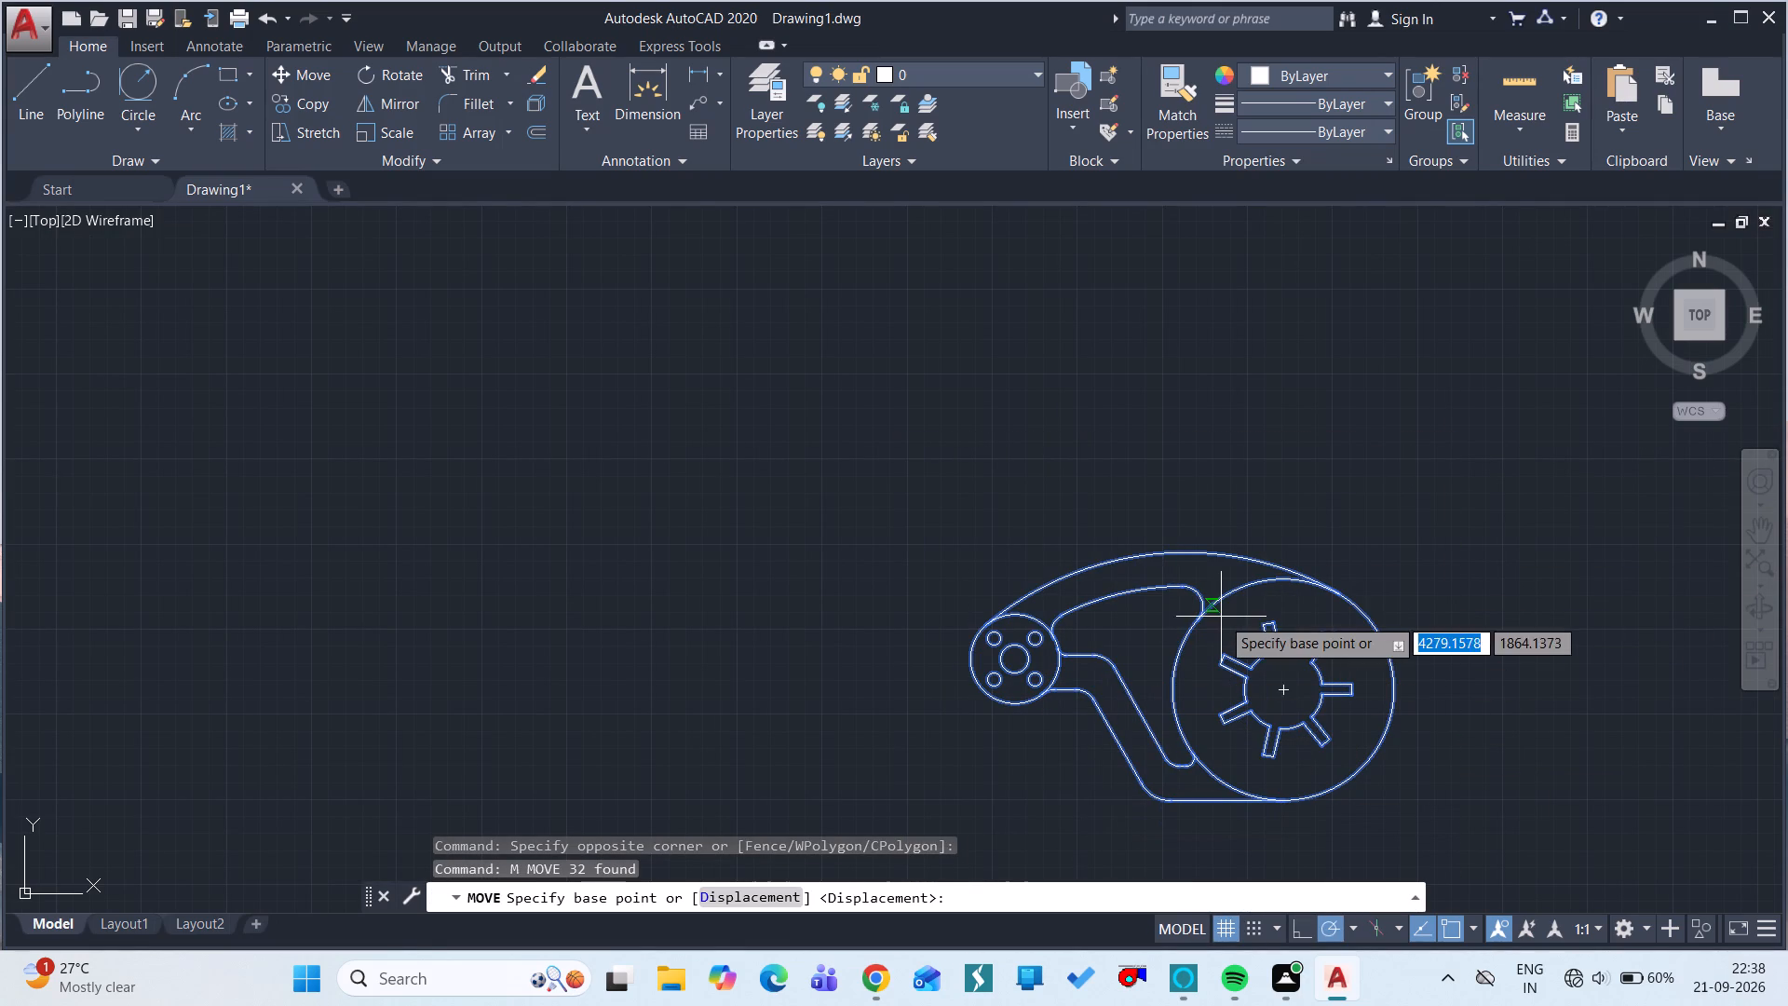
left_click(1288, 693)
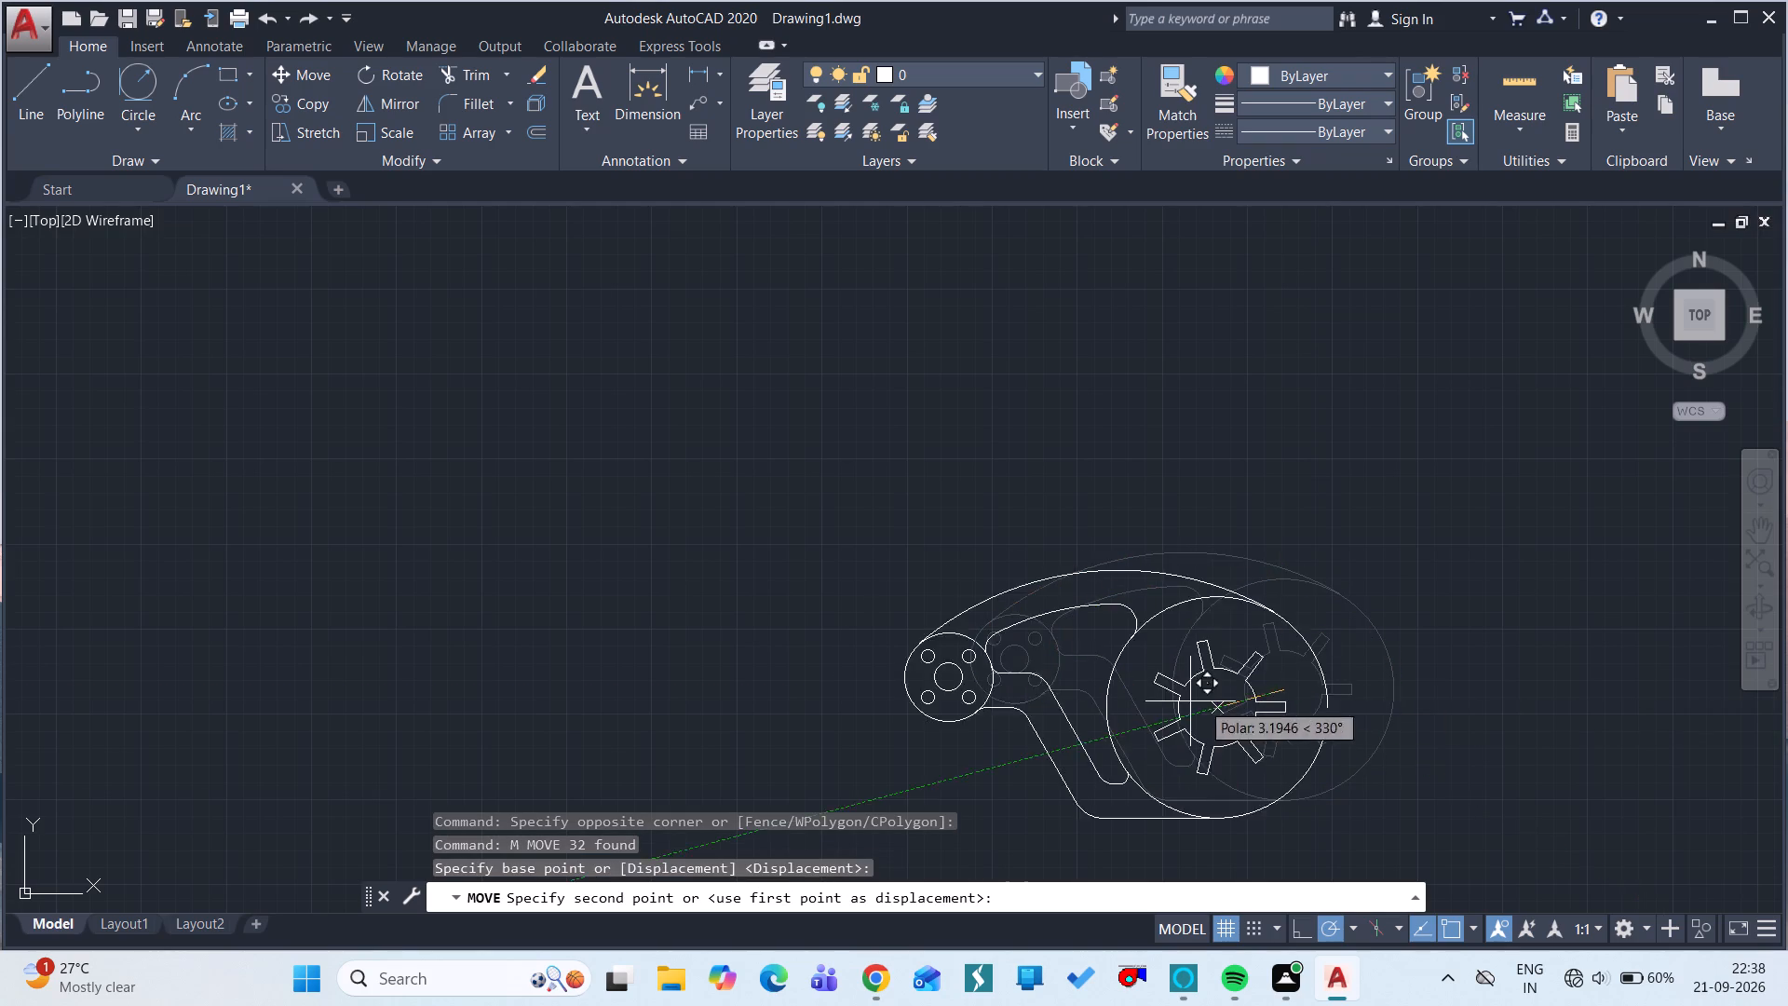
scroll(637, 647, "down", 5, "ctrl")
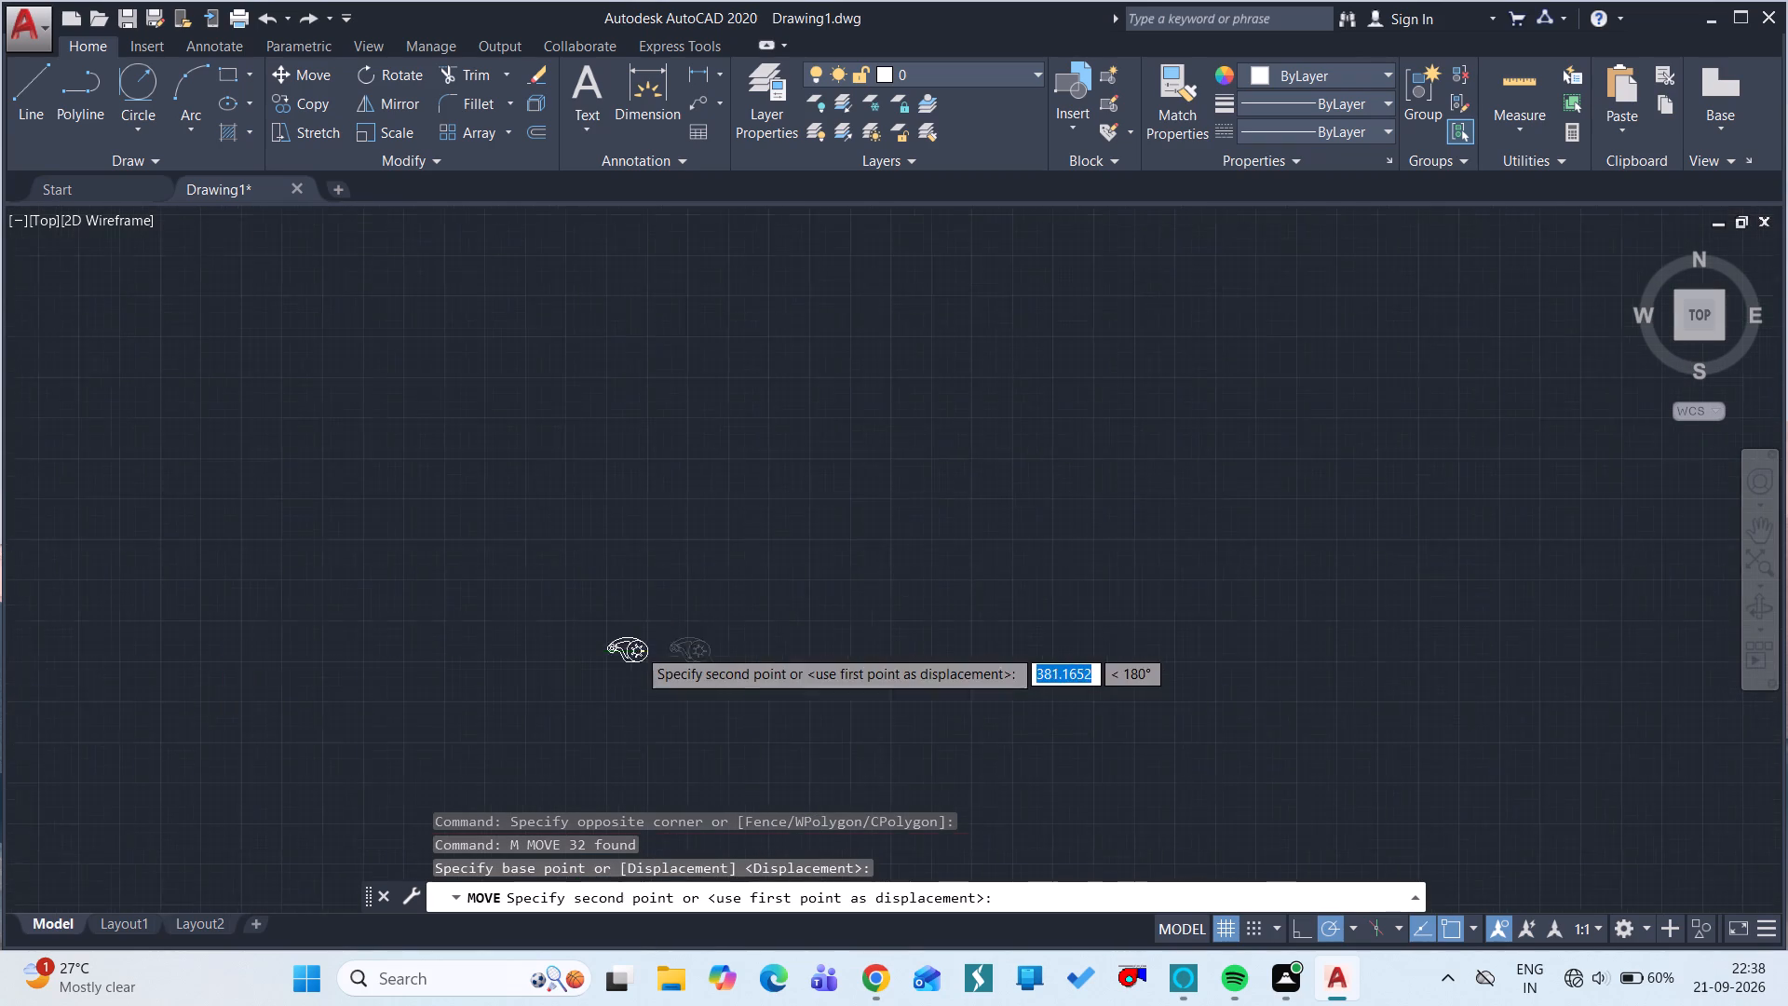
scroll(637, 647, "down", 1, "ctrl")
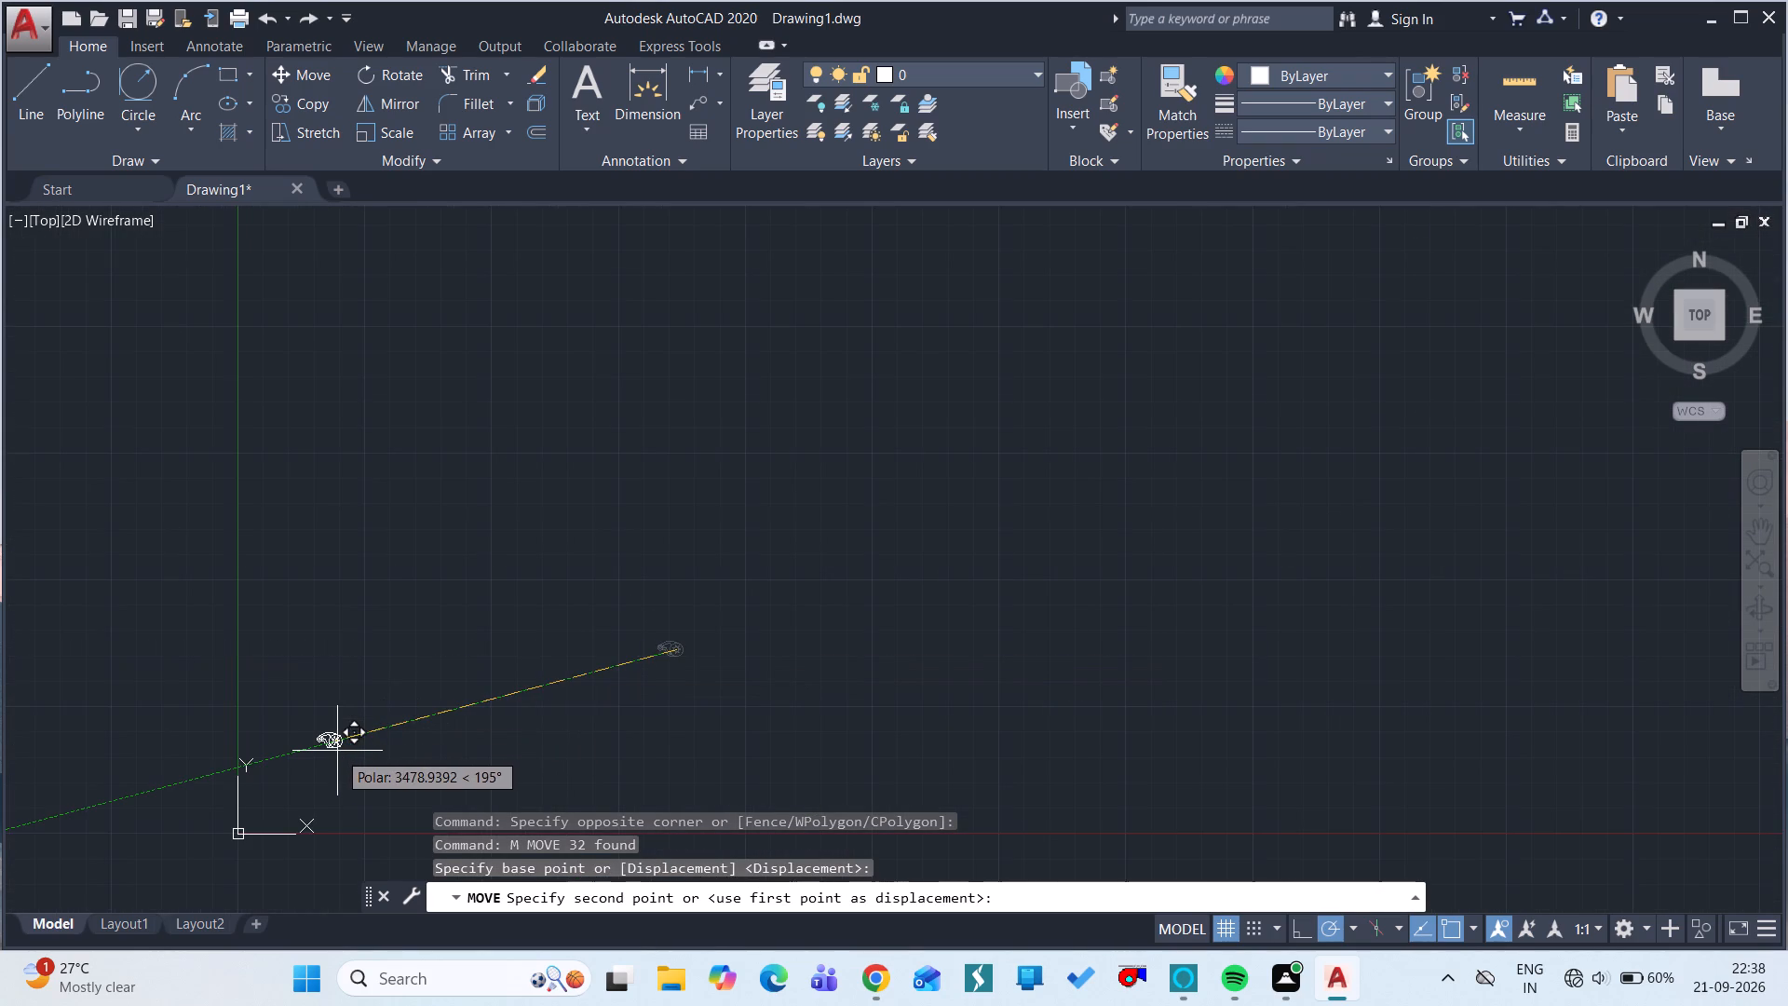
left_click(337, 751)
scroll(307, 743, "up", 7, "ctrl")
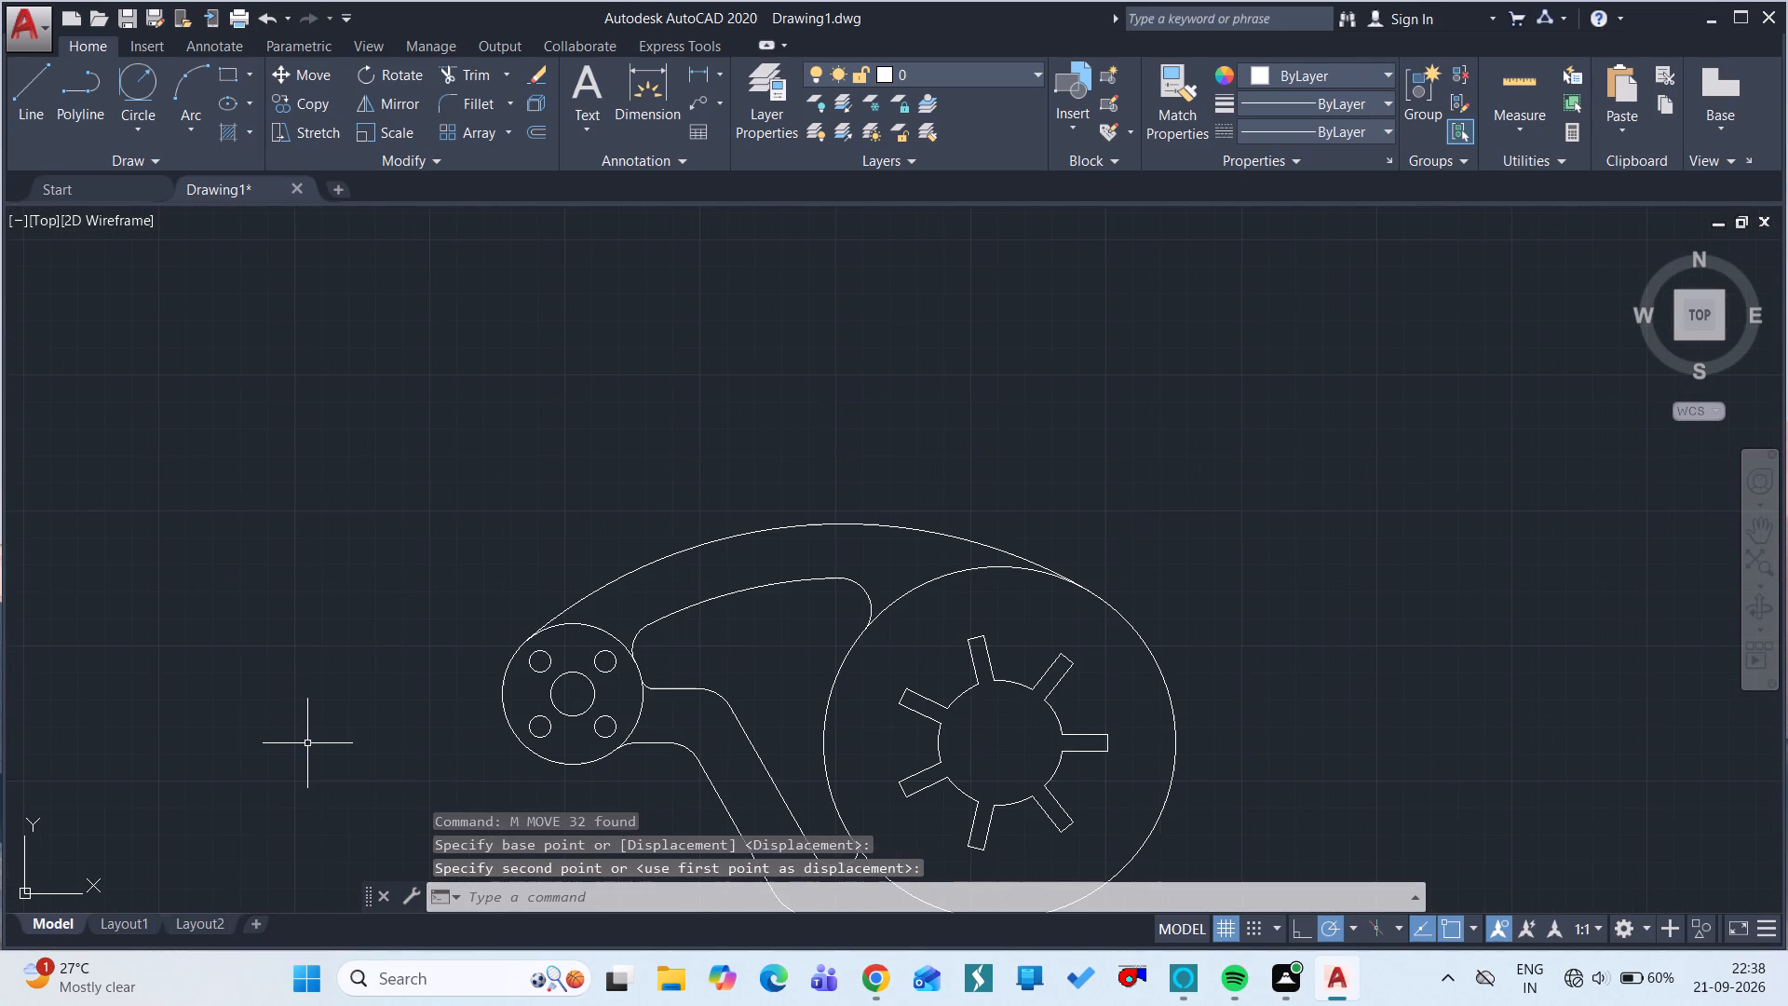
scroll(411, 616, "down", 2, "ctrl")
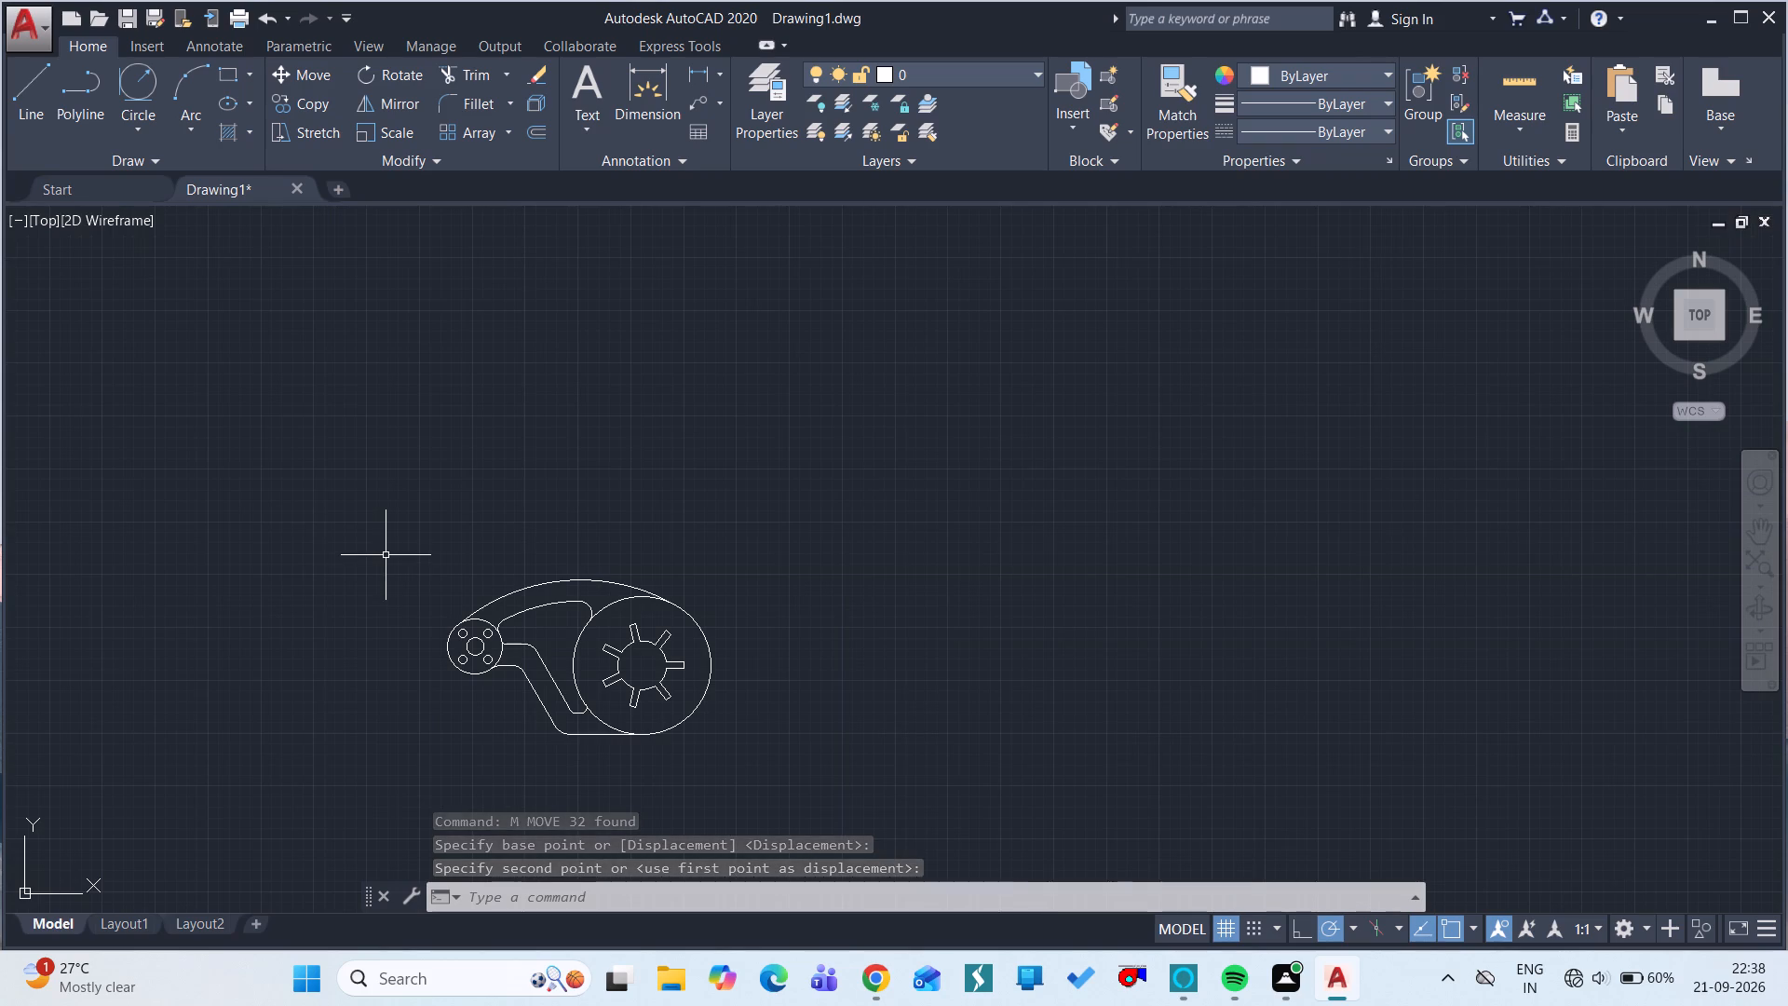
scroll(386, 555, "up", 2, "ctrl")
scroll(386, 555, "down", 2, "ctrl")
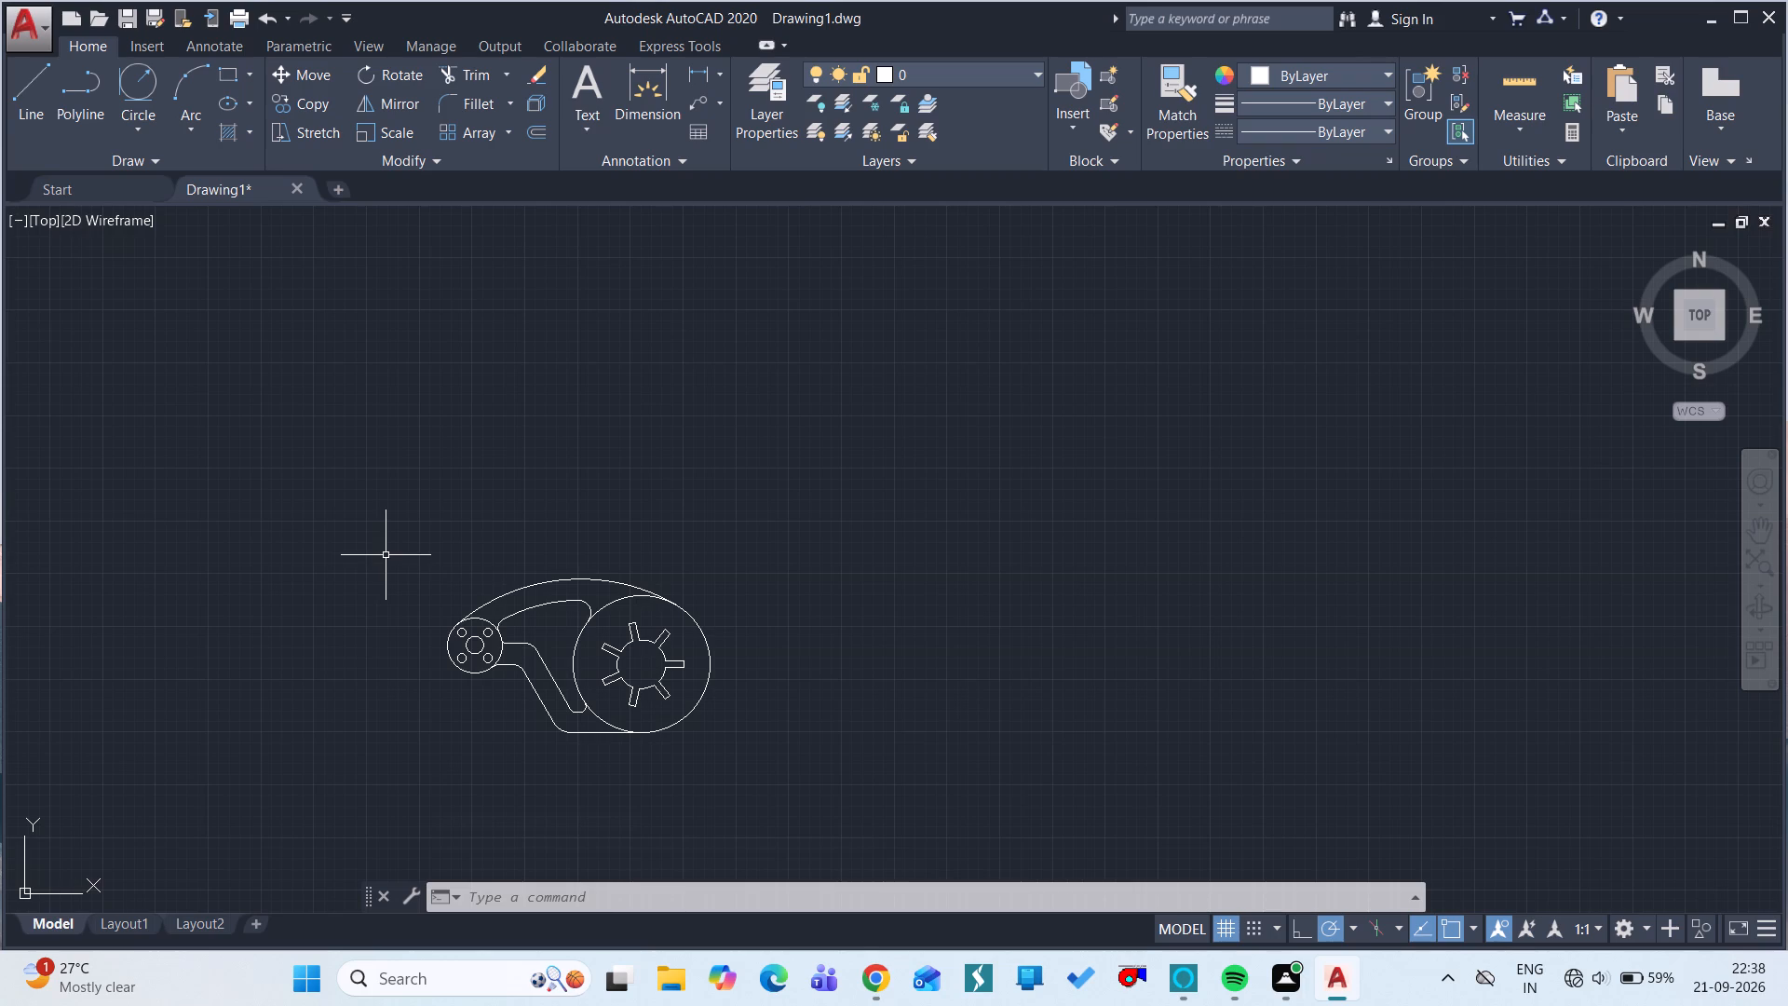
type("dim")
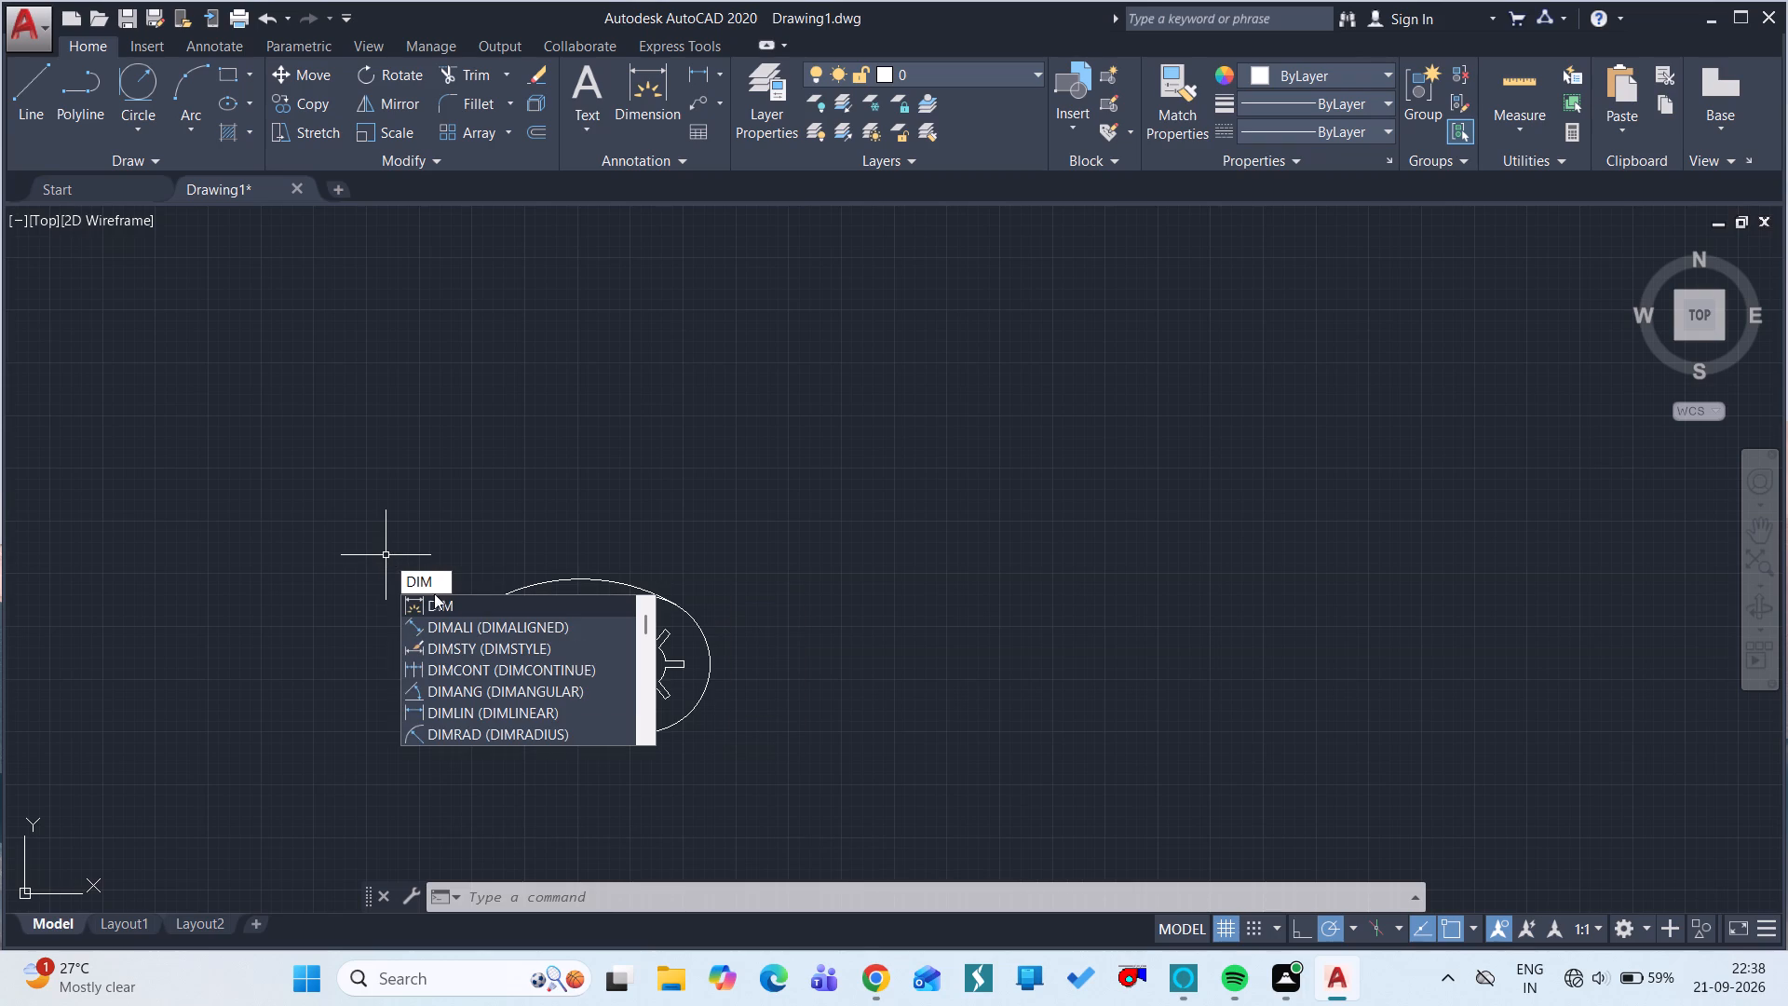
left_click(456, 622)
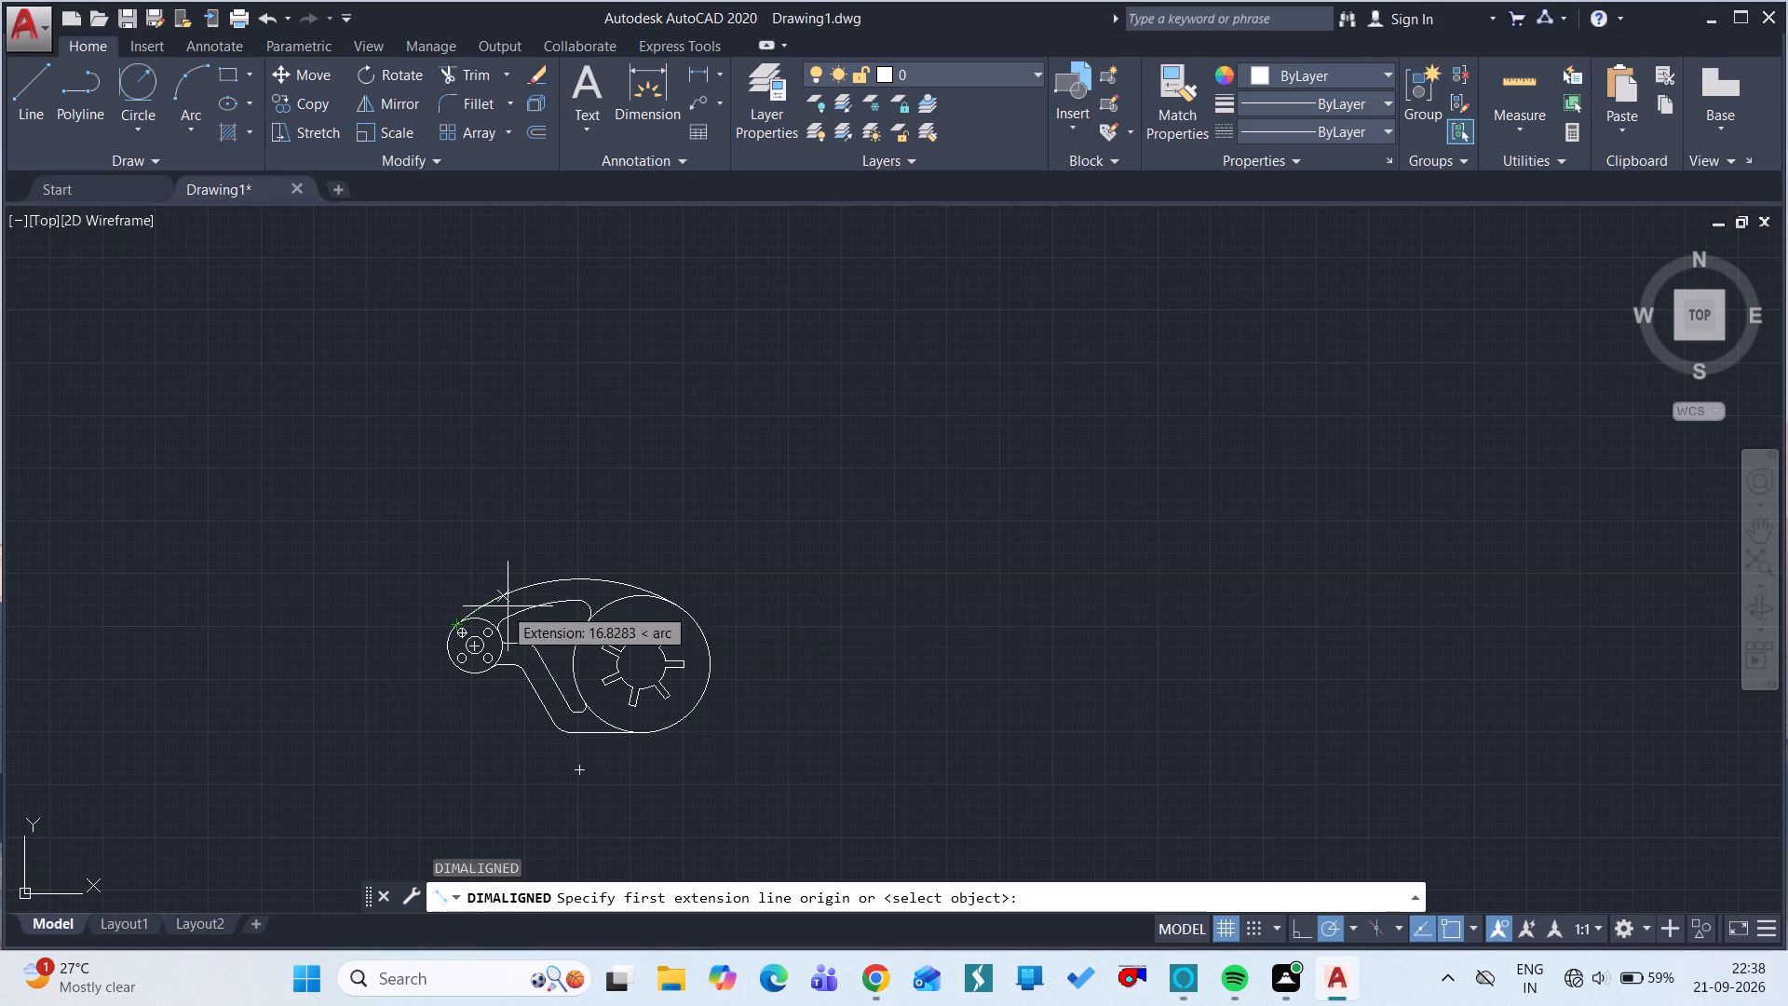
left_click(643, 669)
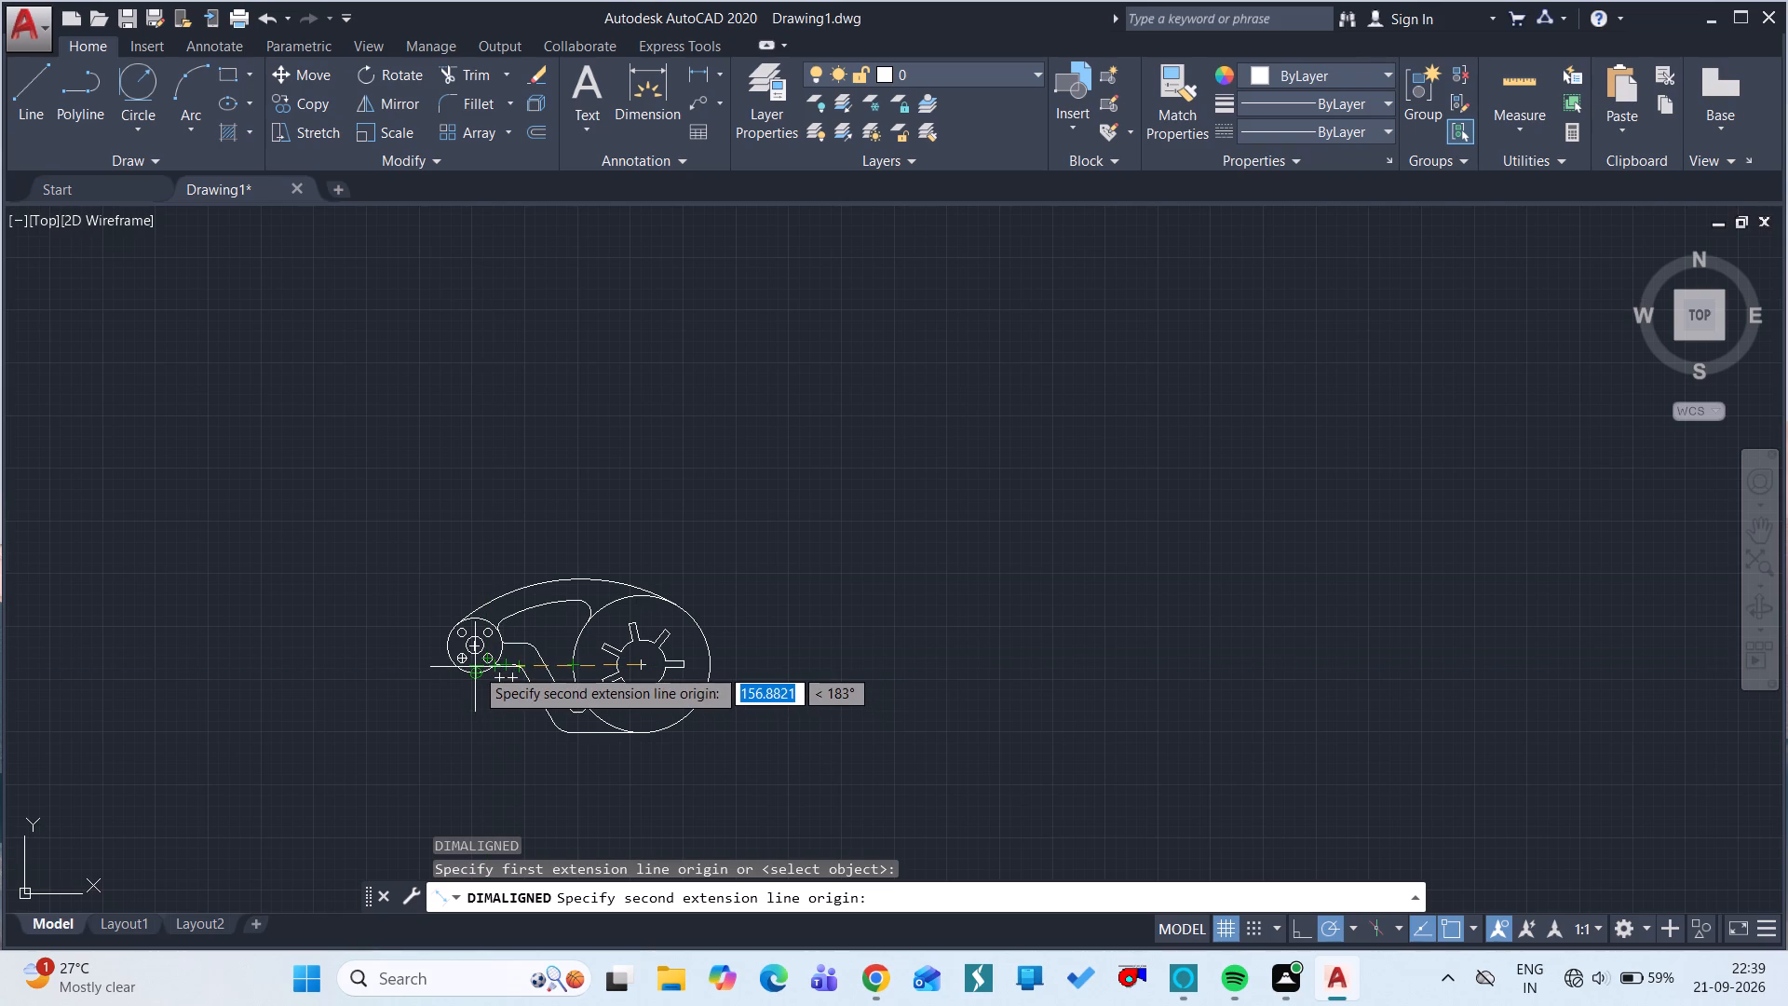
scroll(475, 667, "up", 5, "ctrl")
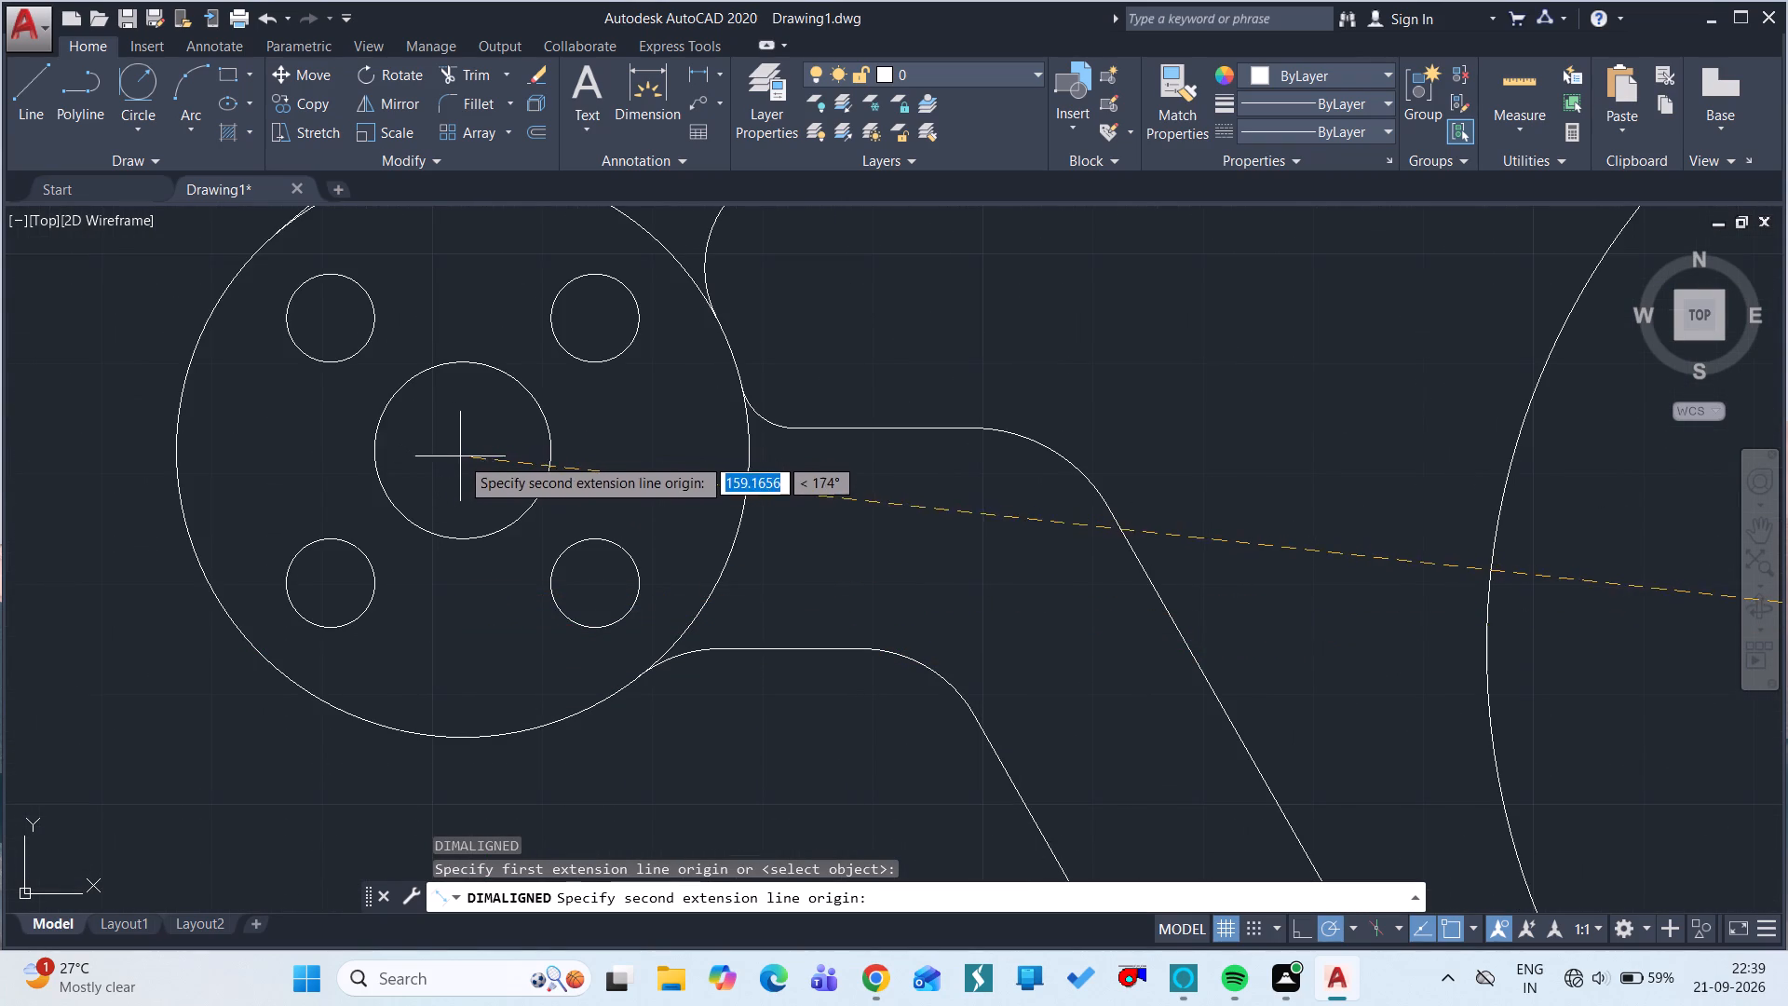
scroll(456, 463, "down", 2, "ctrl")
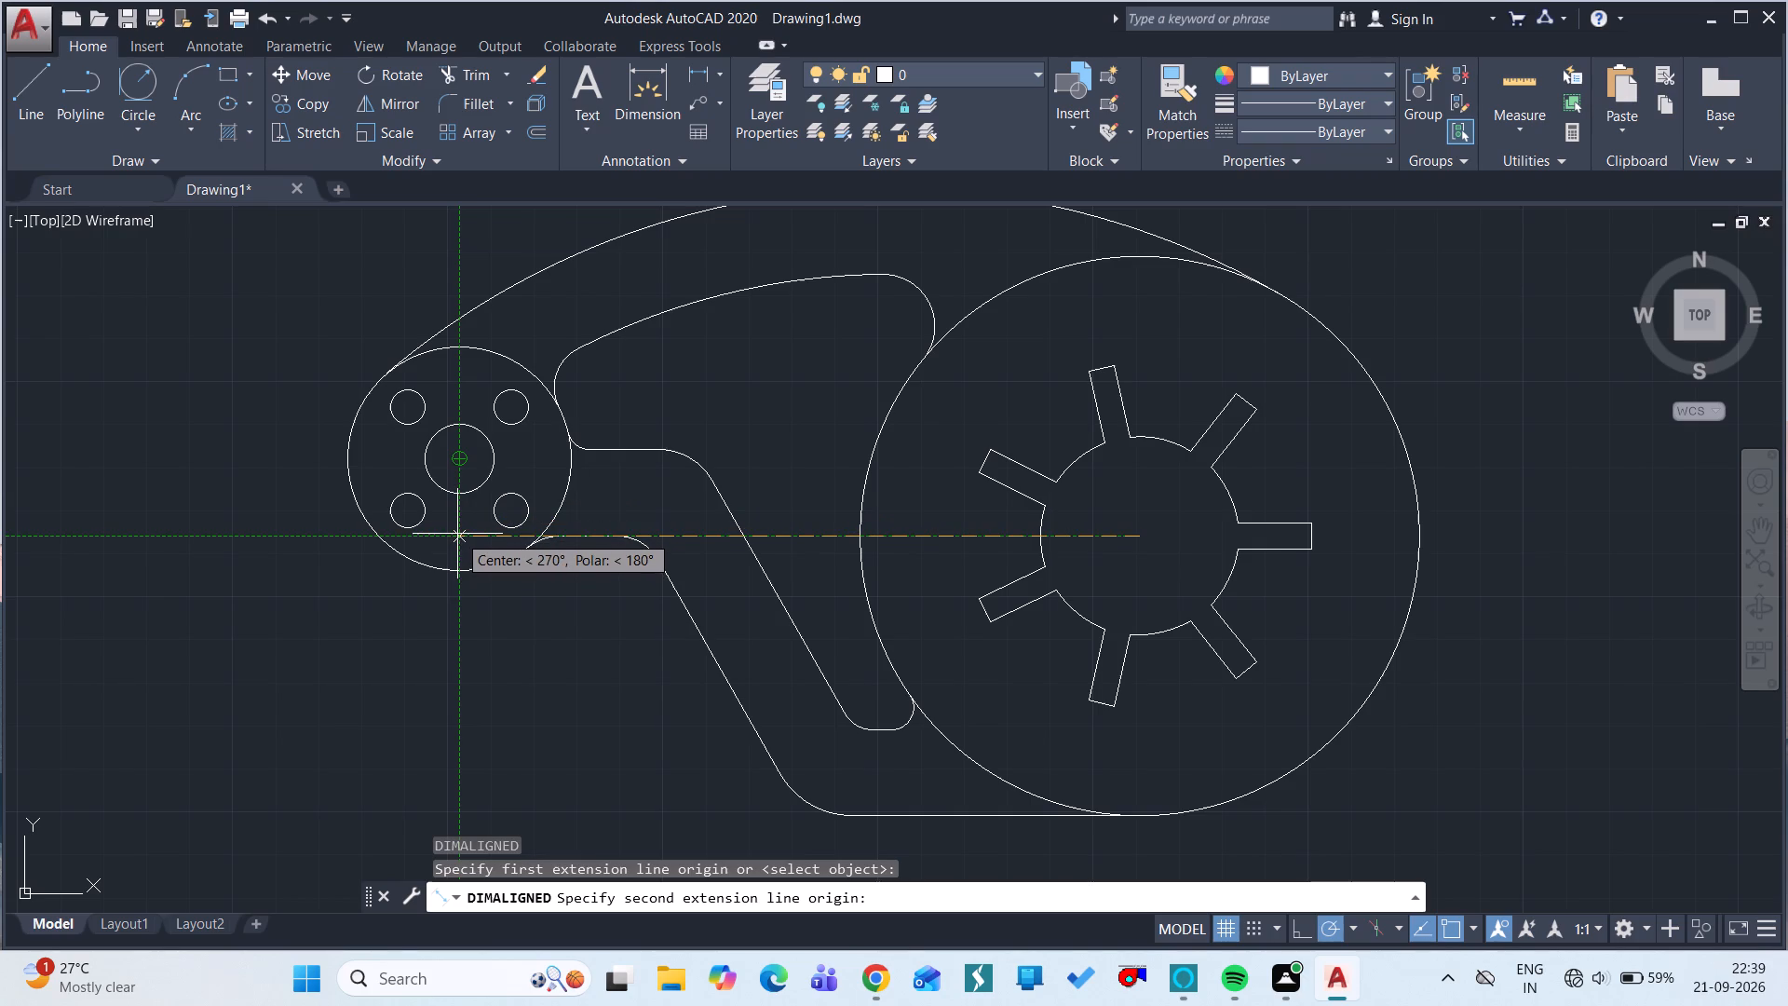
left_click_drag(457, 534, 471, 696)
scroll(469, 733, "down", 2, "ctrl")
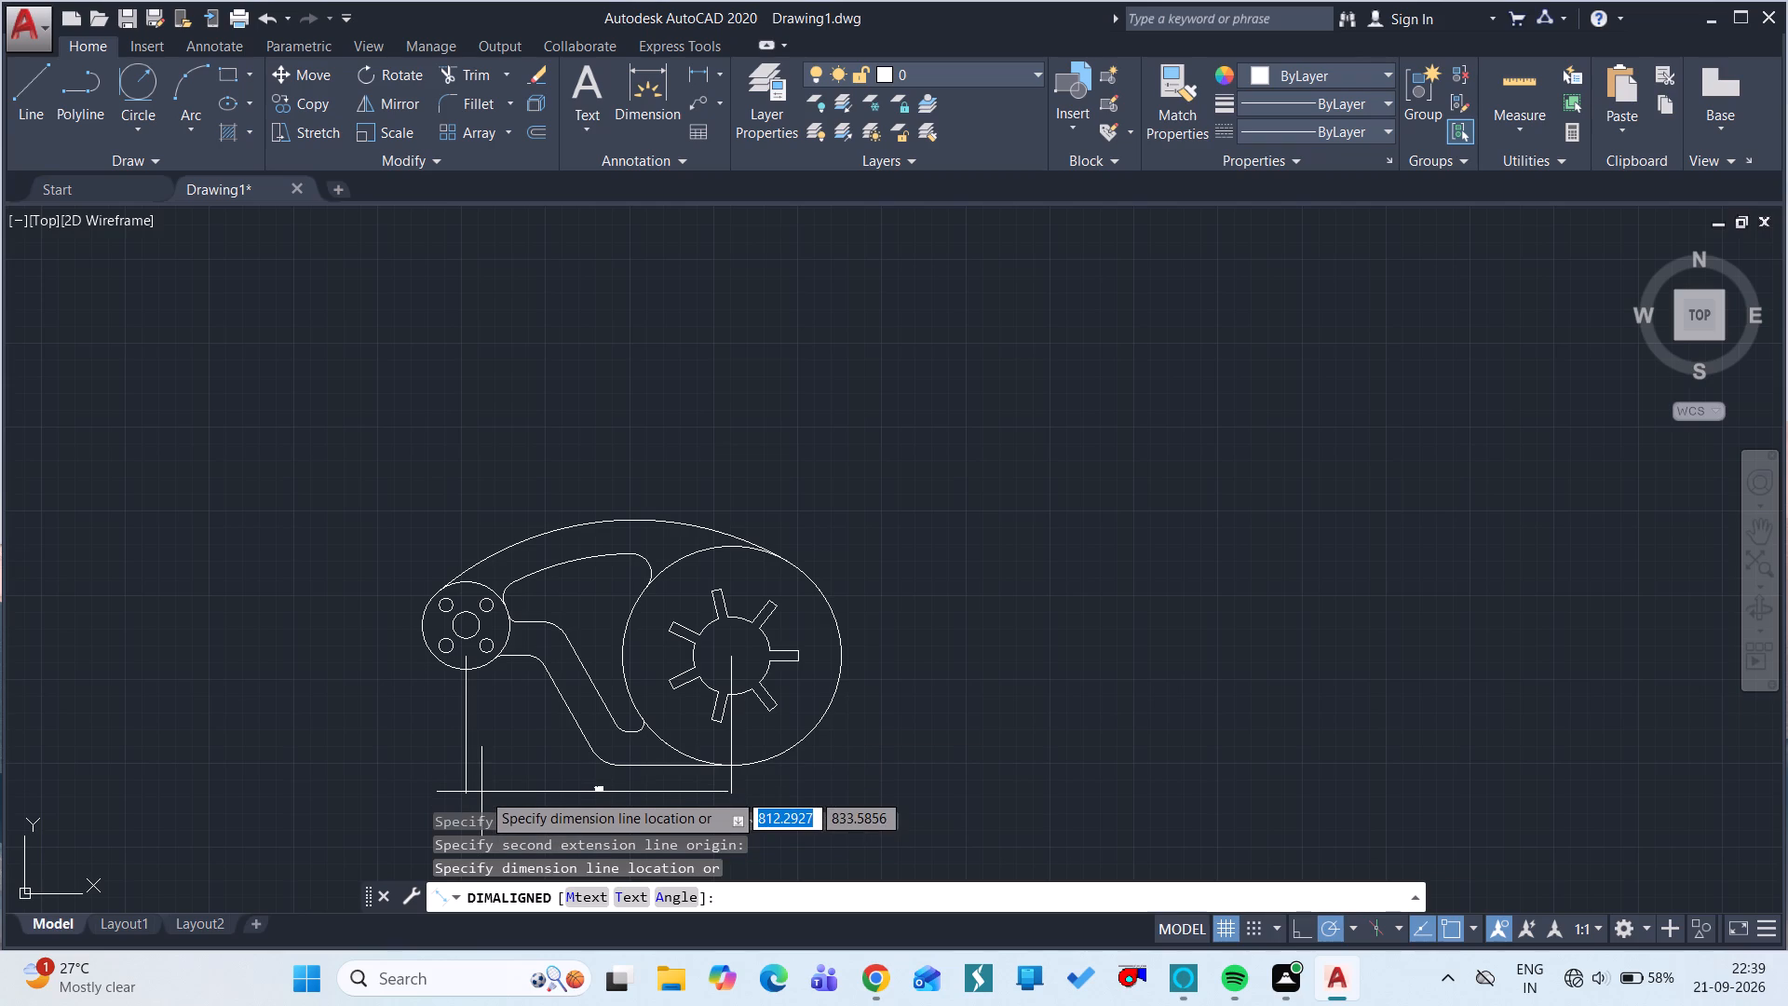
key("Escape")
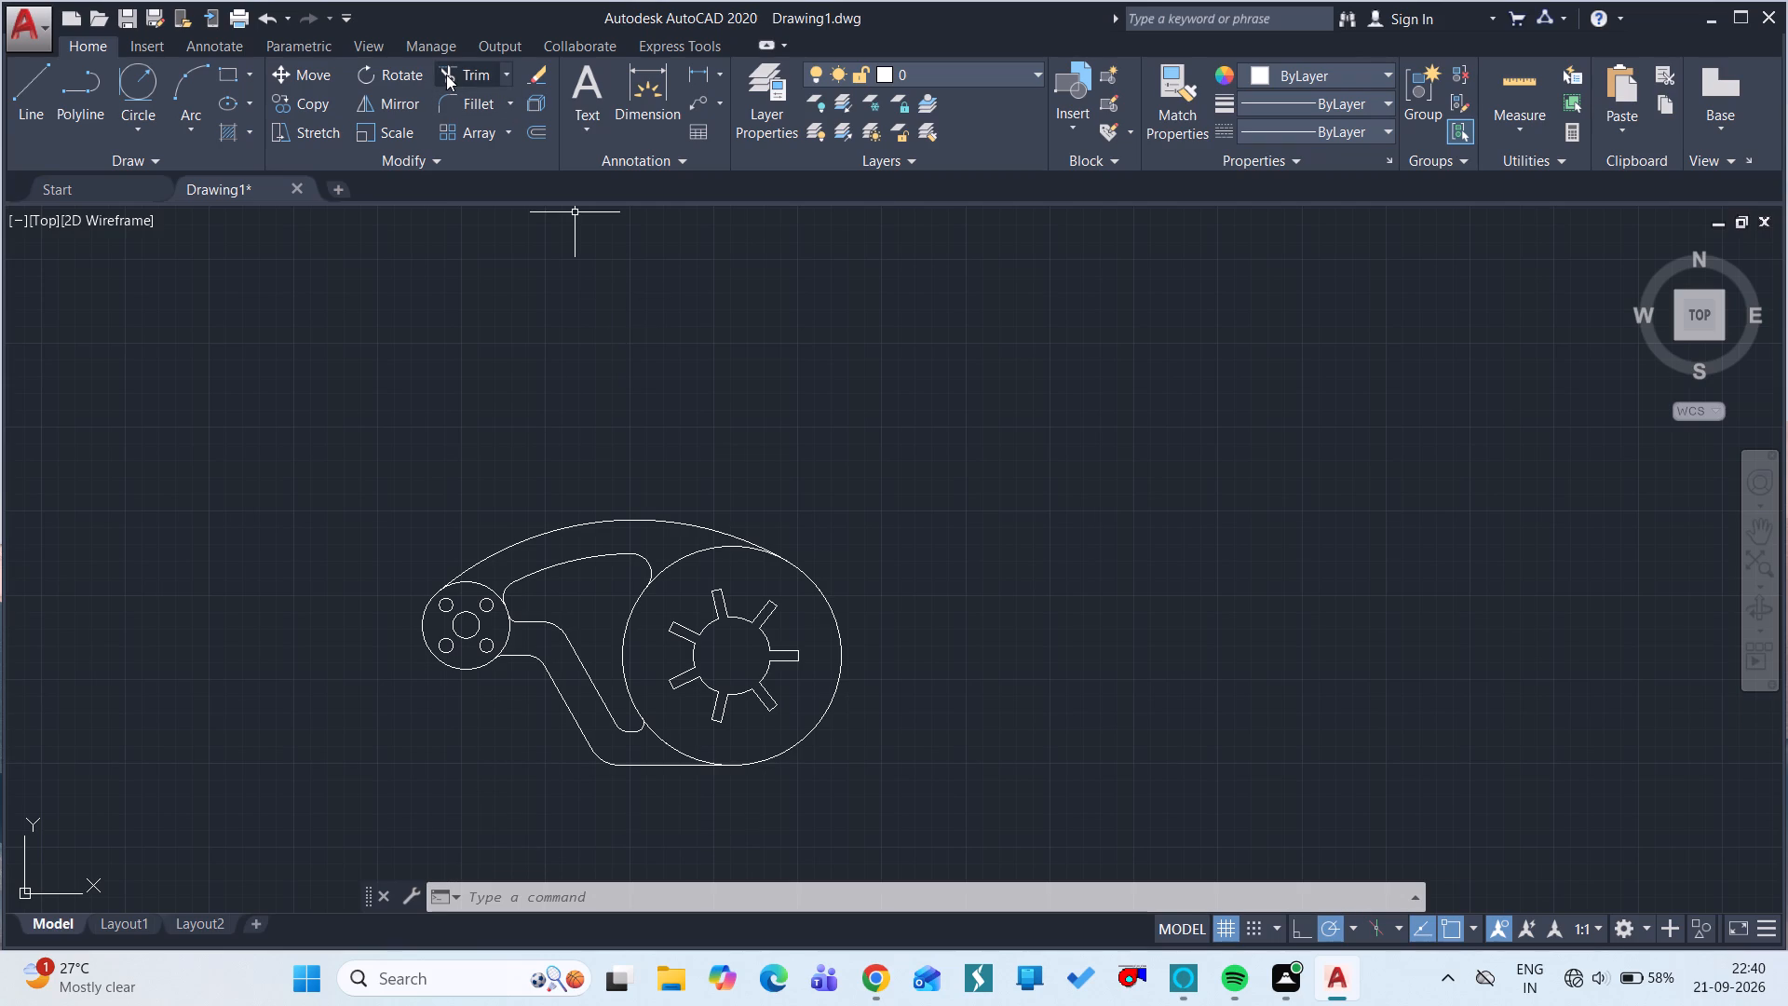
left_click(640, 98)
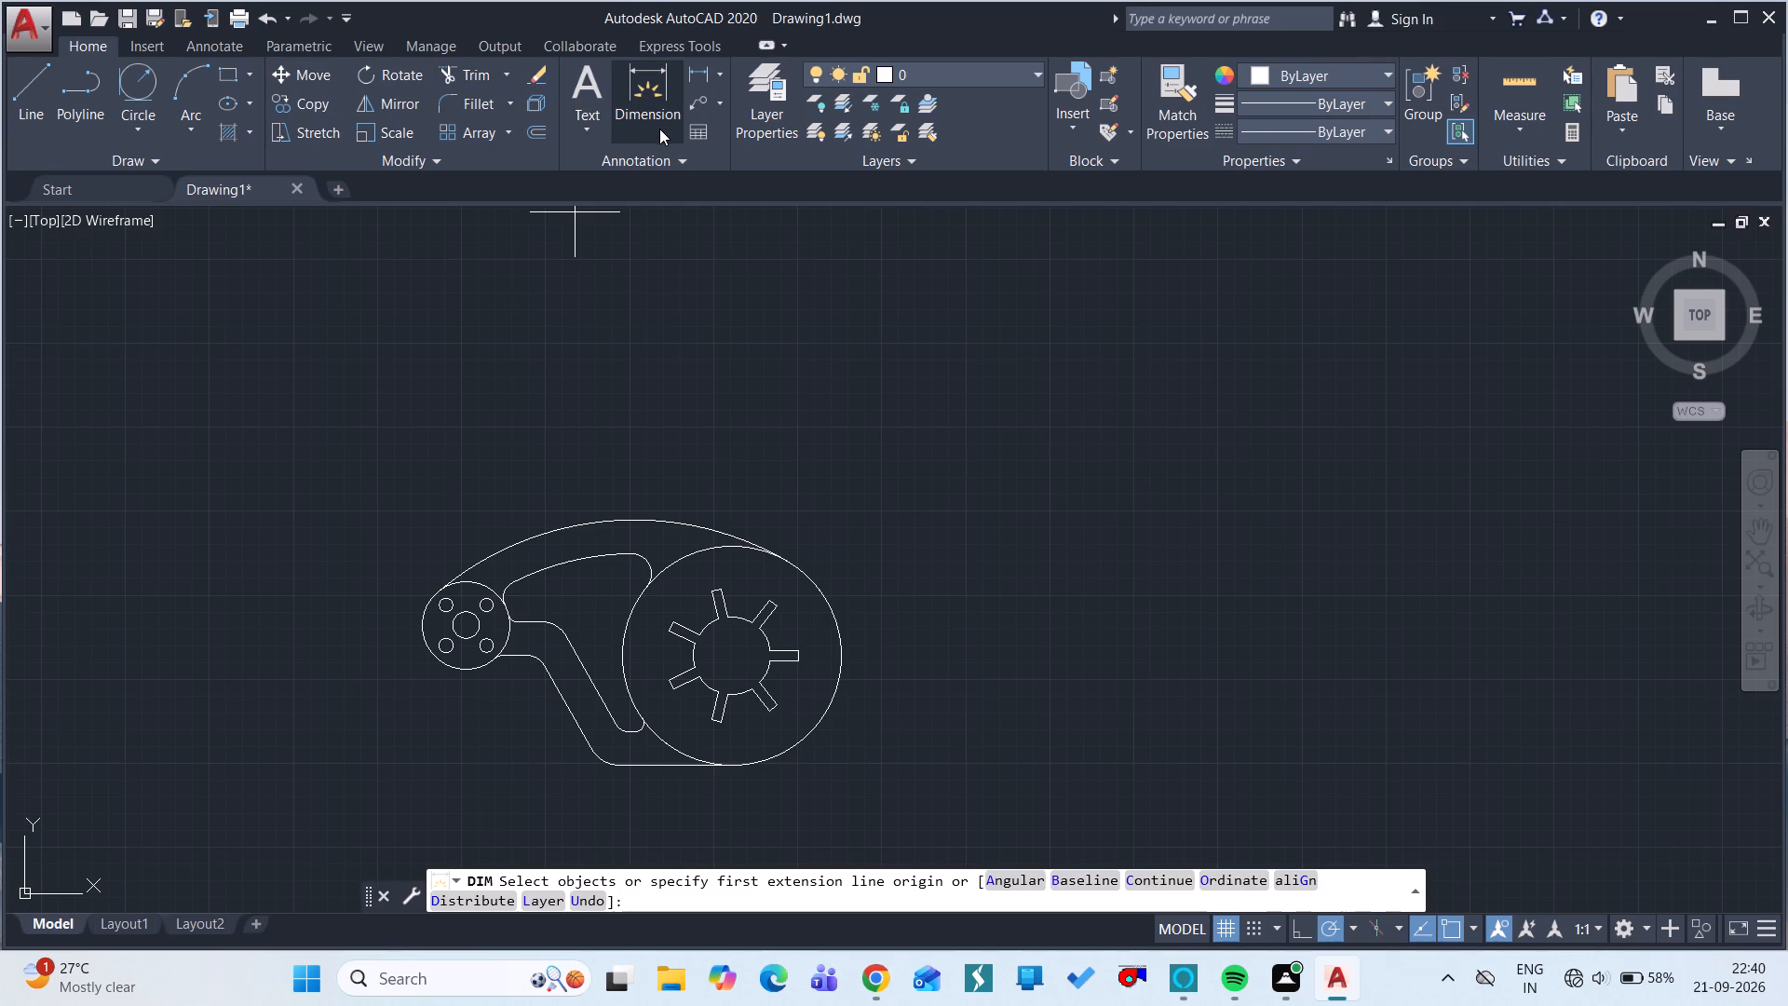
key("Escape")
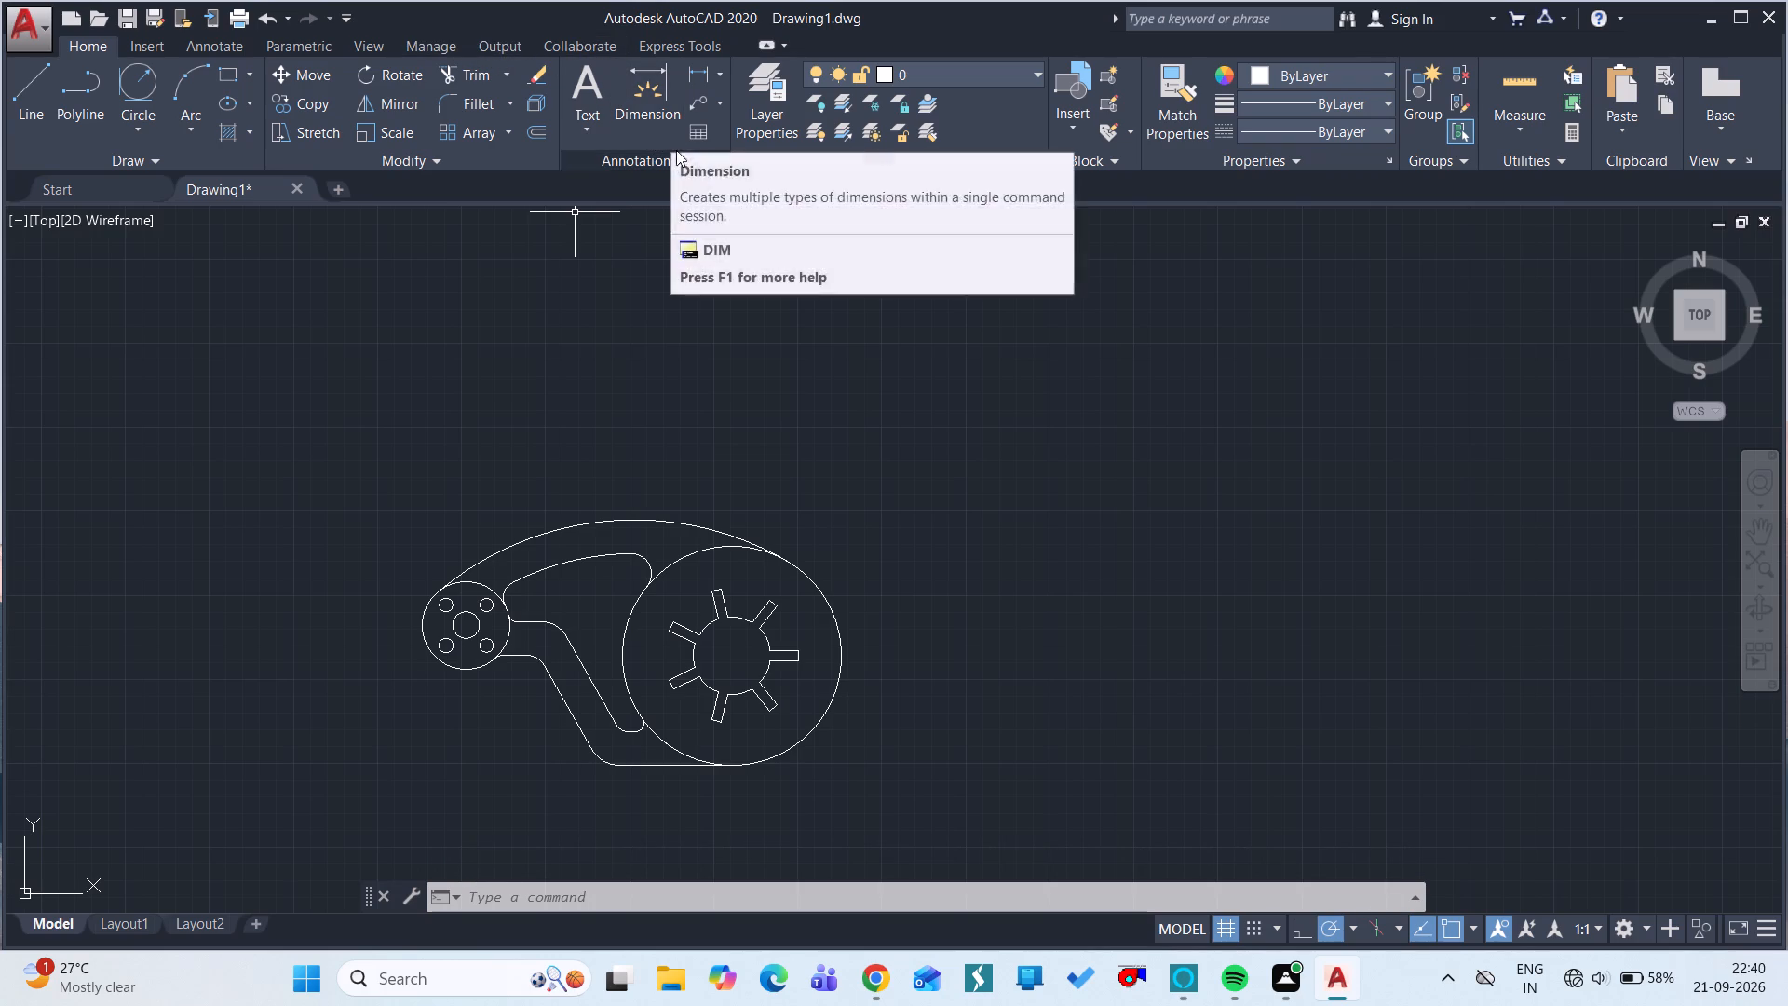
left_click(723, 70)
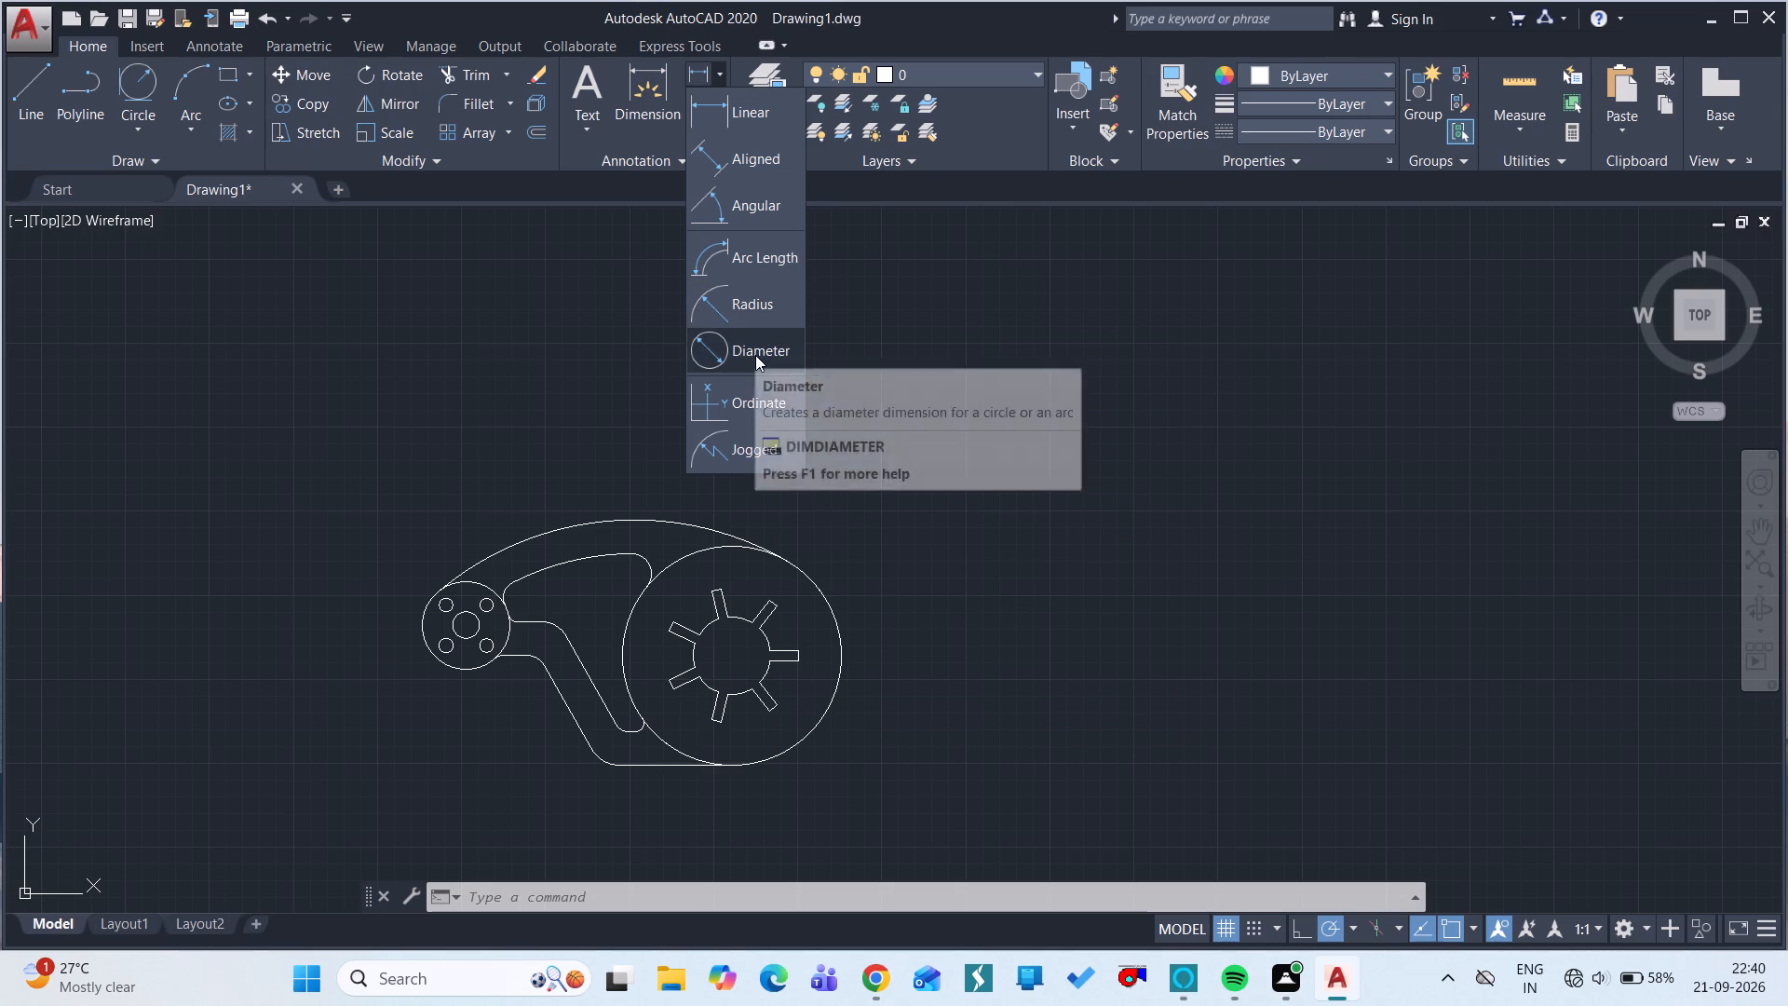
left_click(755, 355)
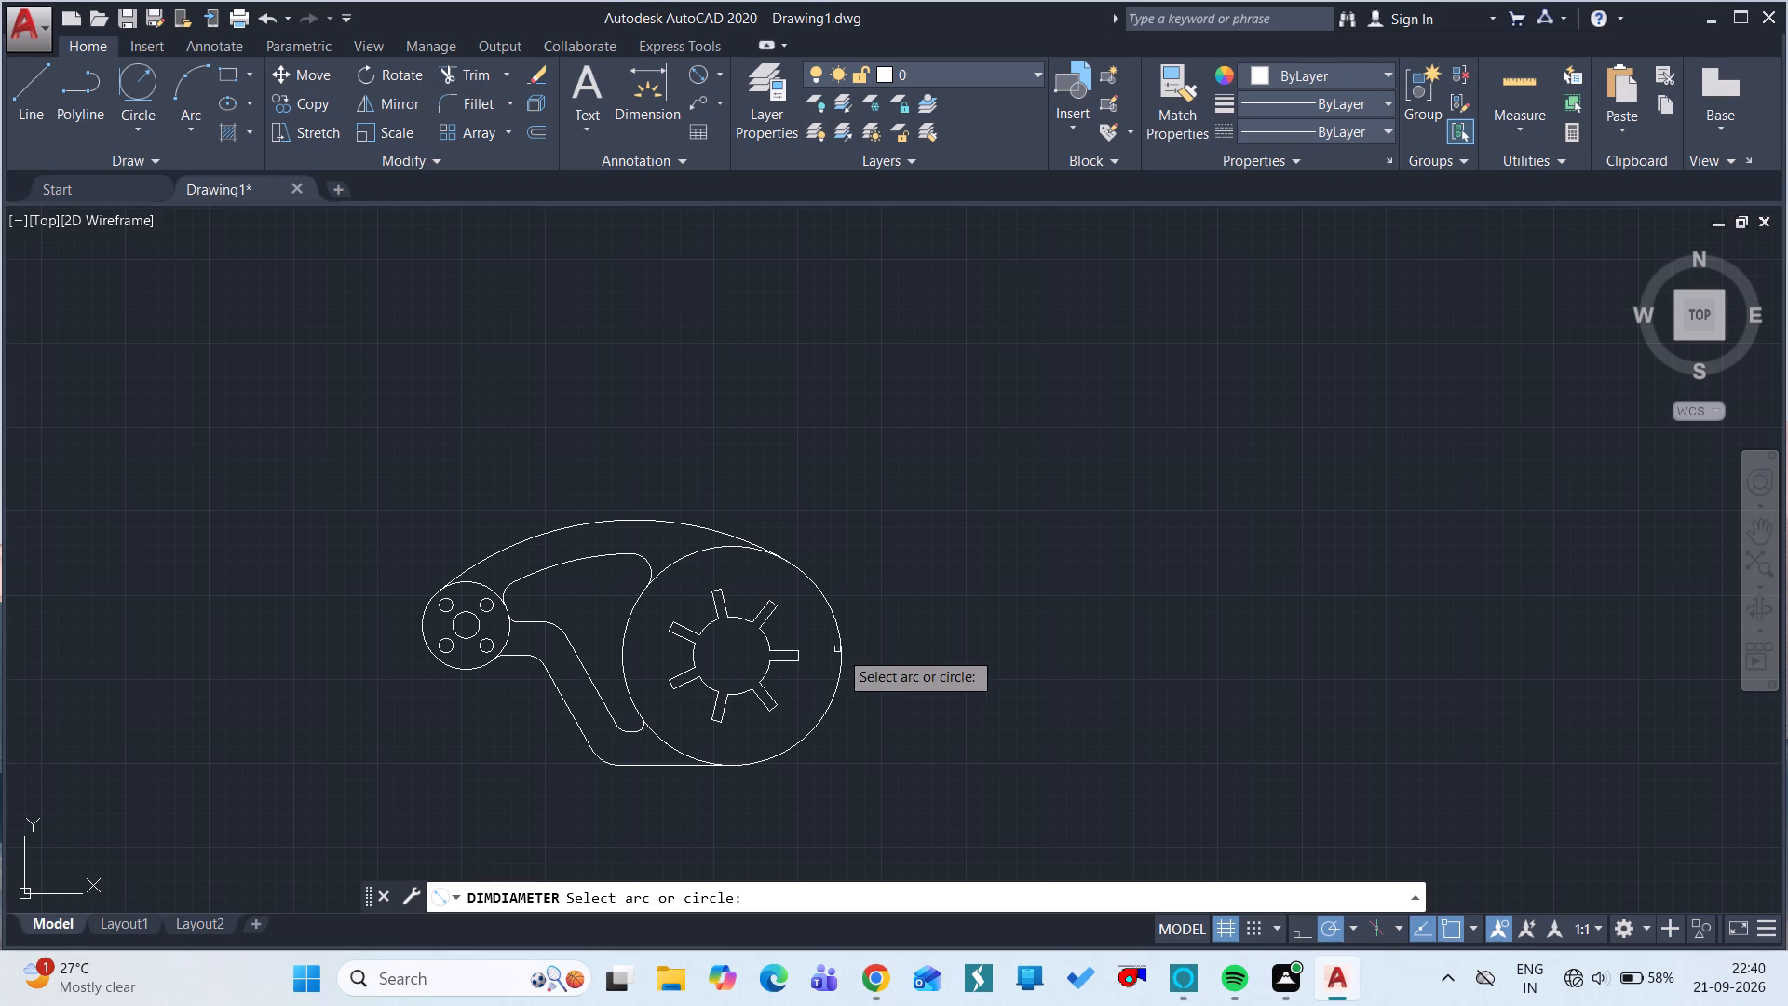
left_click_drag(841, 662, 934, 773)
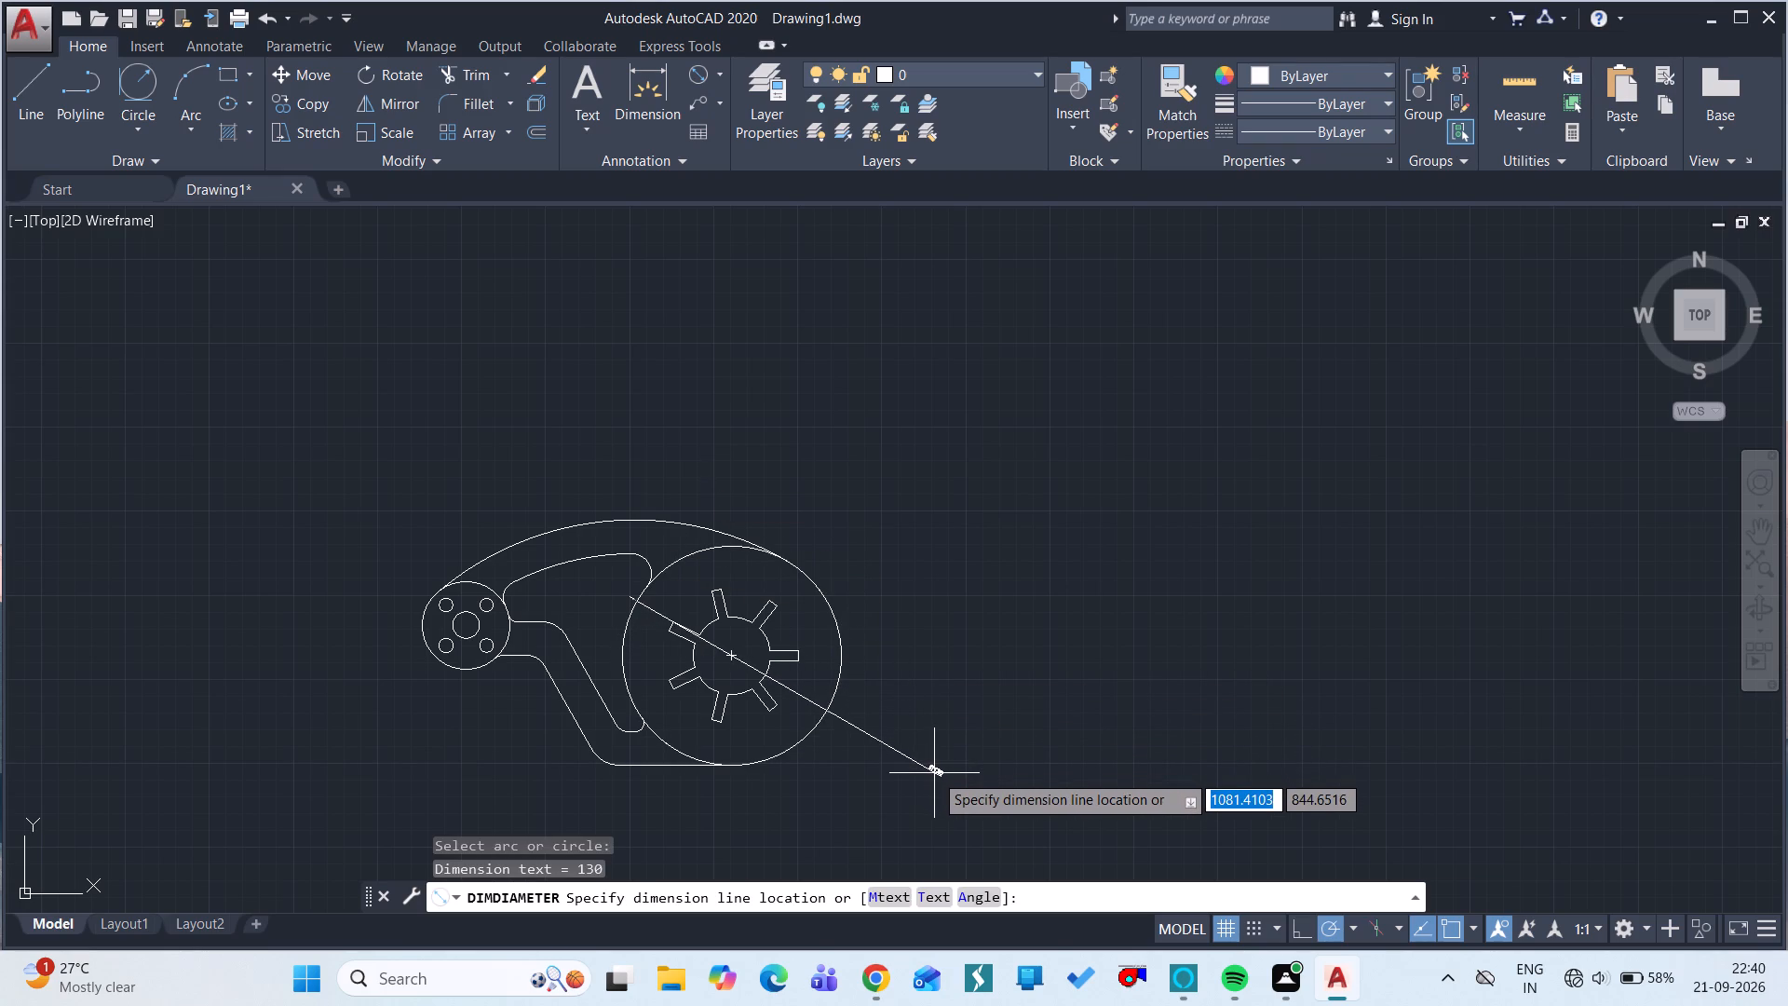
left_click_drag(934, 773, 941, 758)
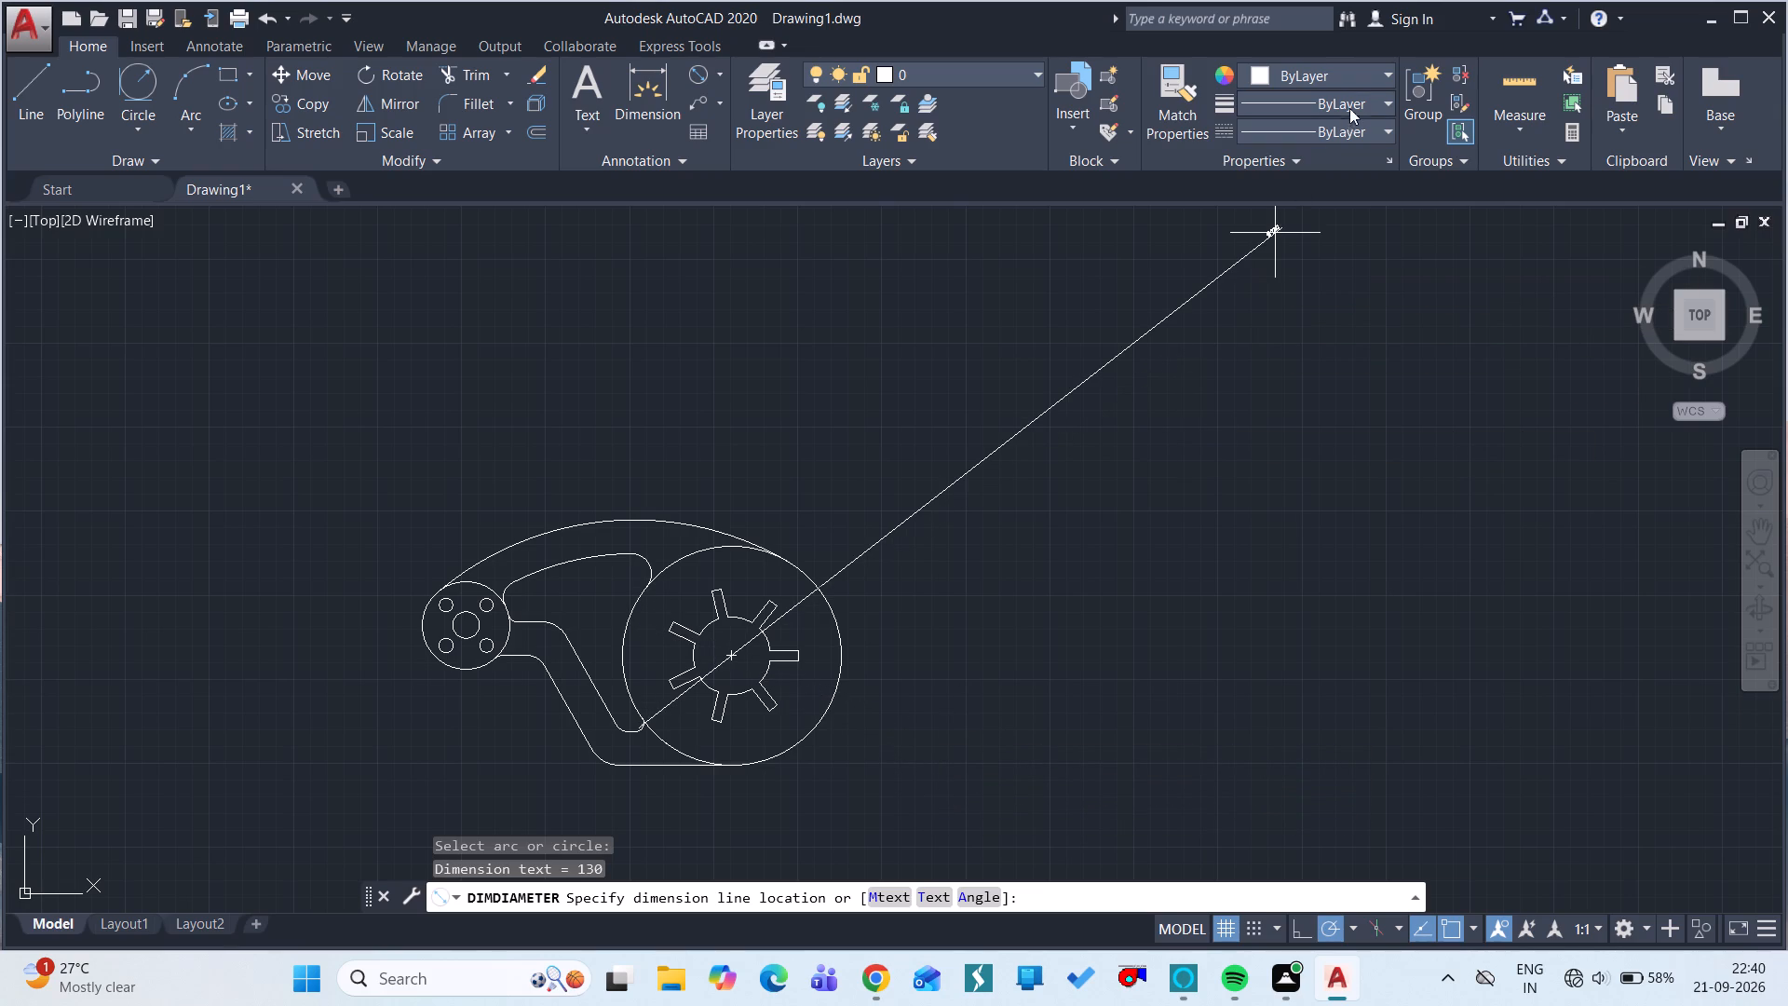
Set the current object colour to Red for the dimensions and abandon the pending diameter dimension.
left_click(1385, 100)
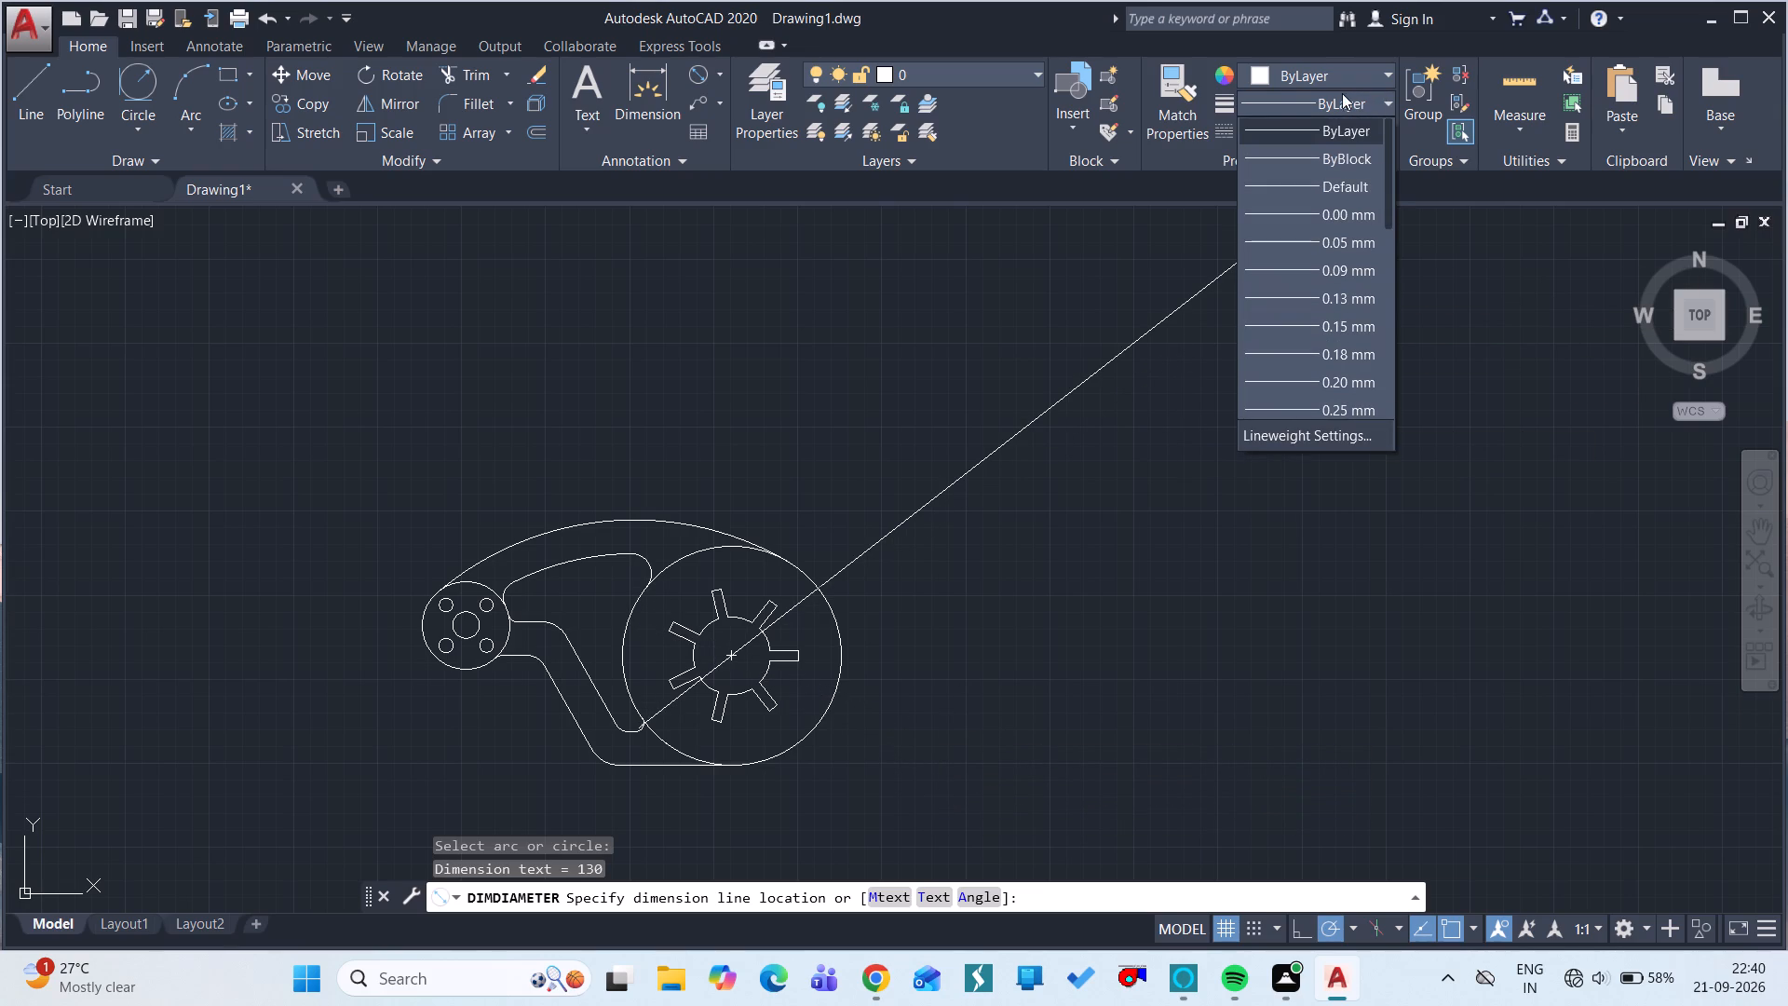
left_click(1225, 82)
left_click(1225, 82)
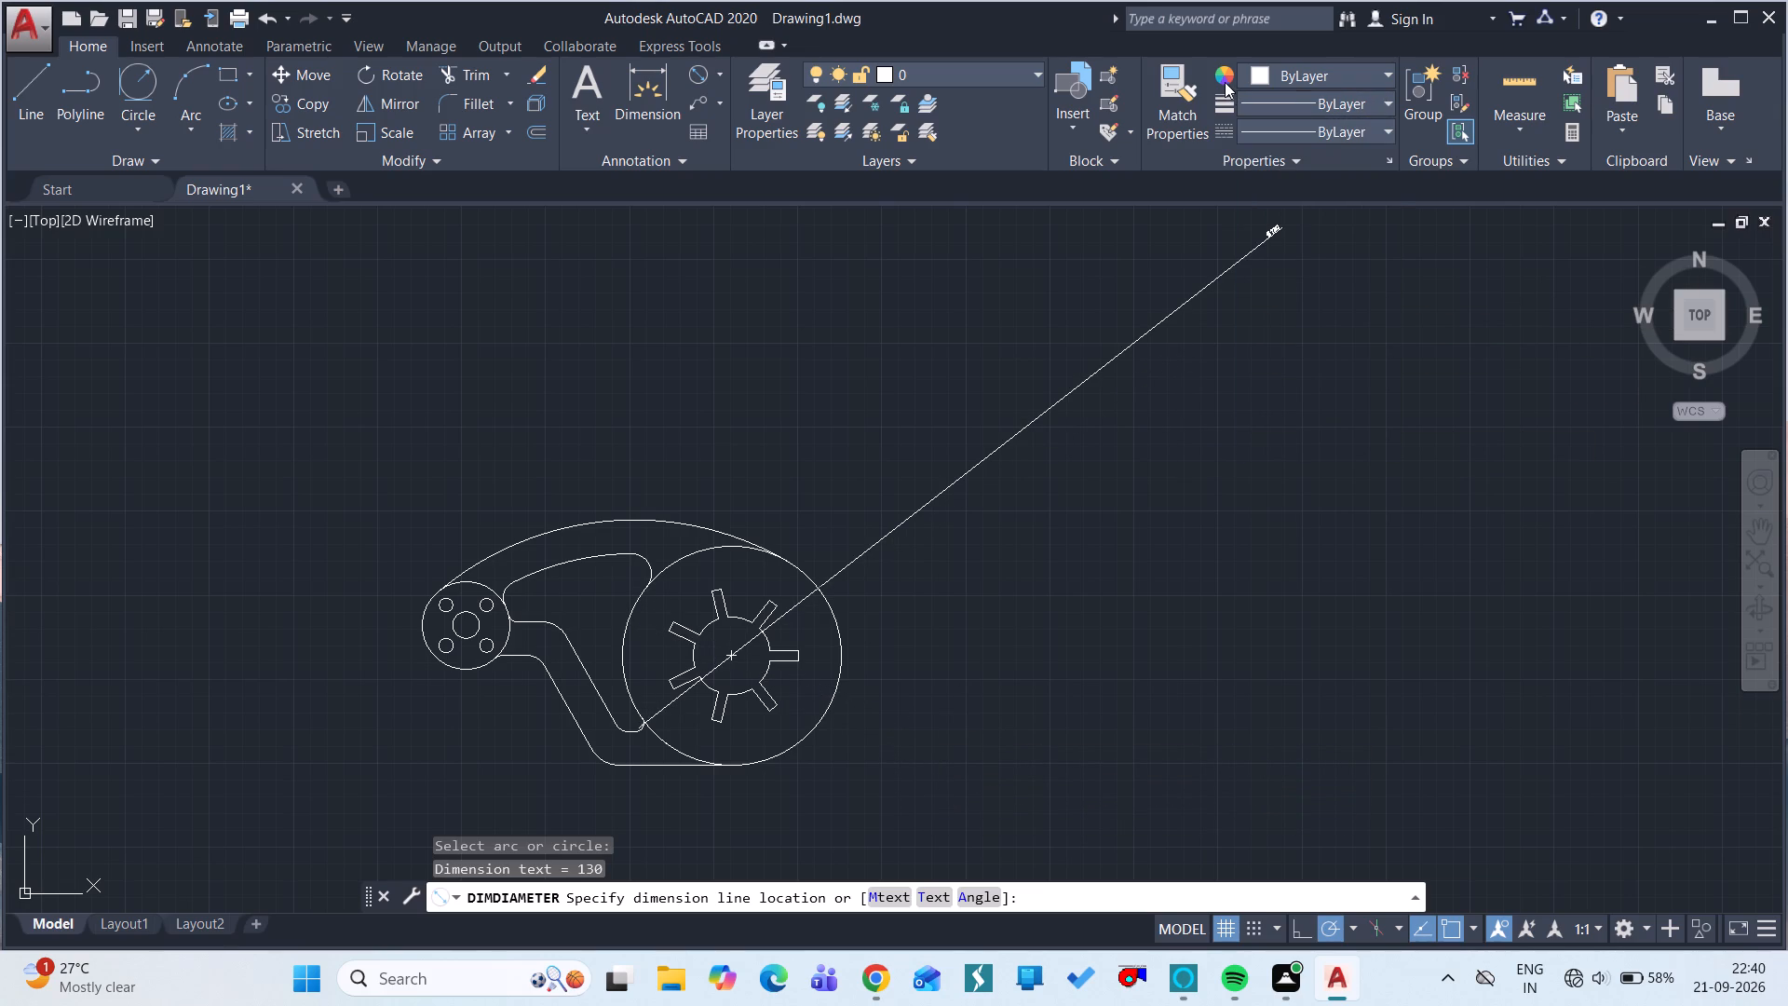
left_click(1225, 82)
left_click(1387, 70)
left_click(1253, 314)
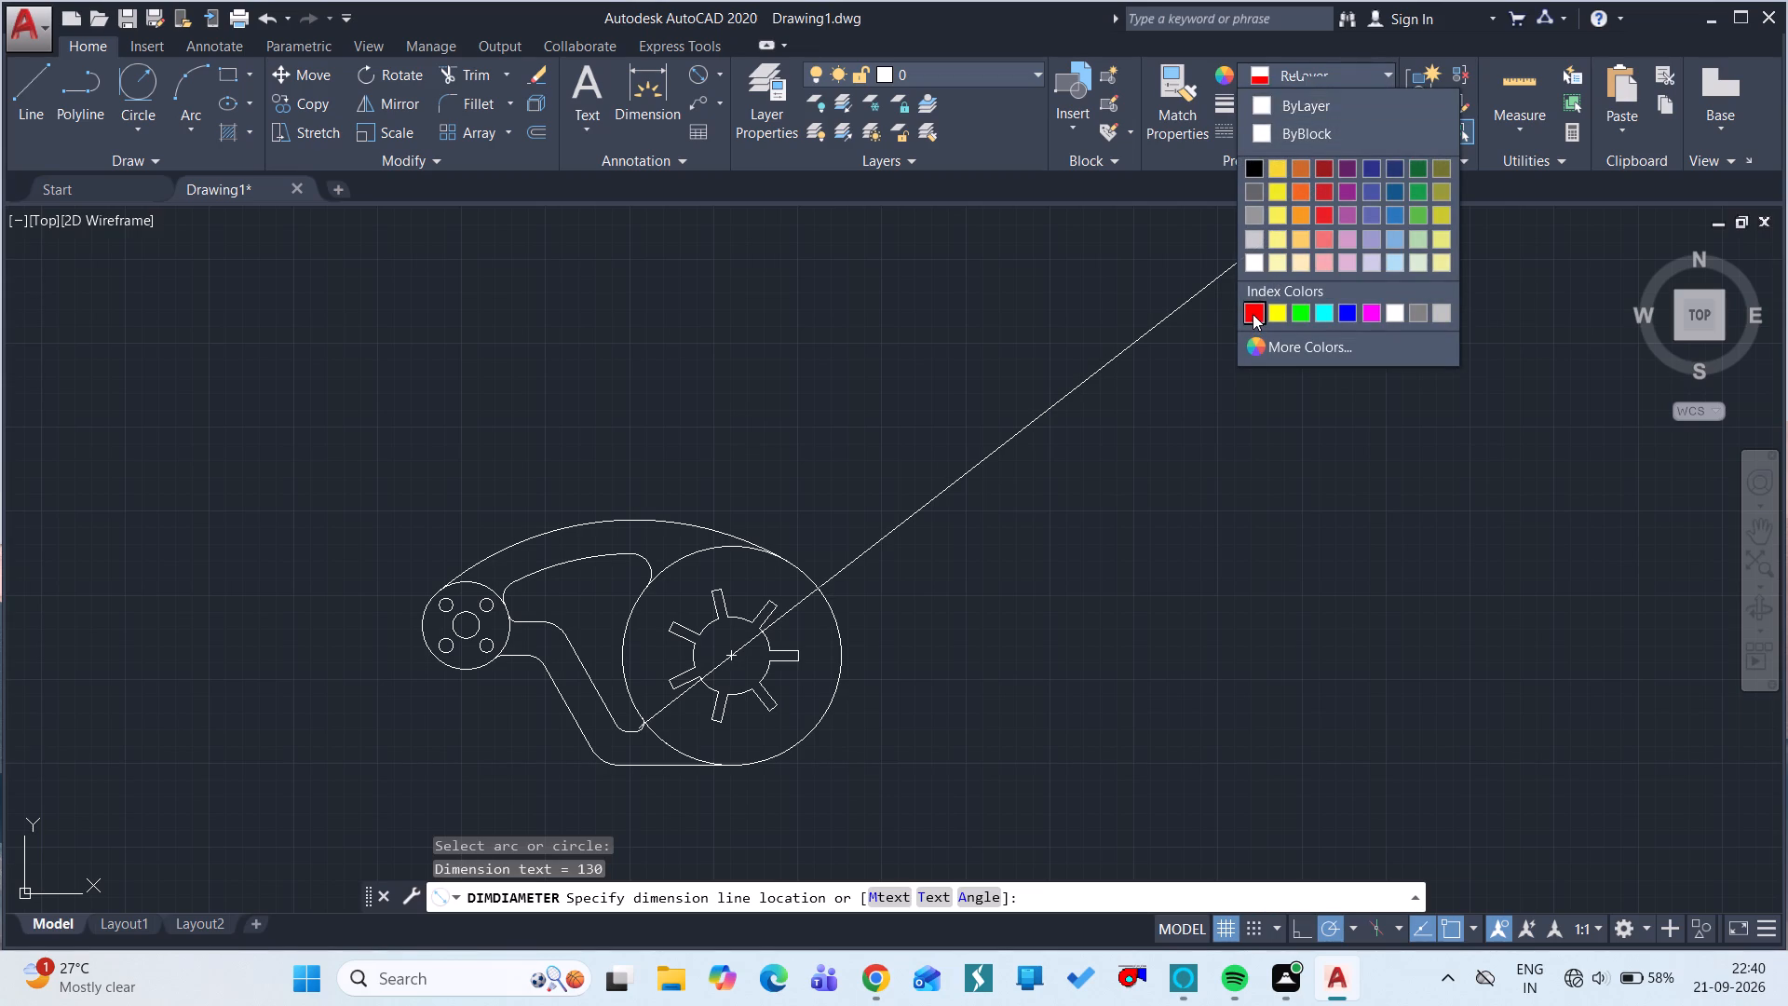
key("Escape")
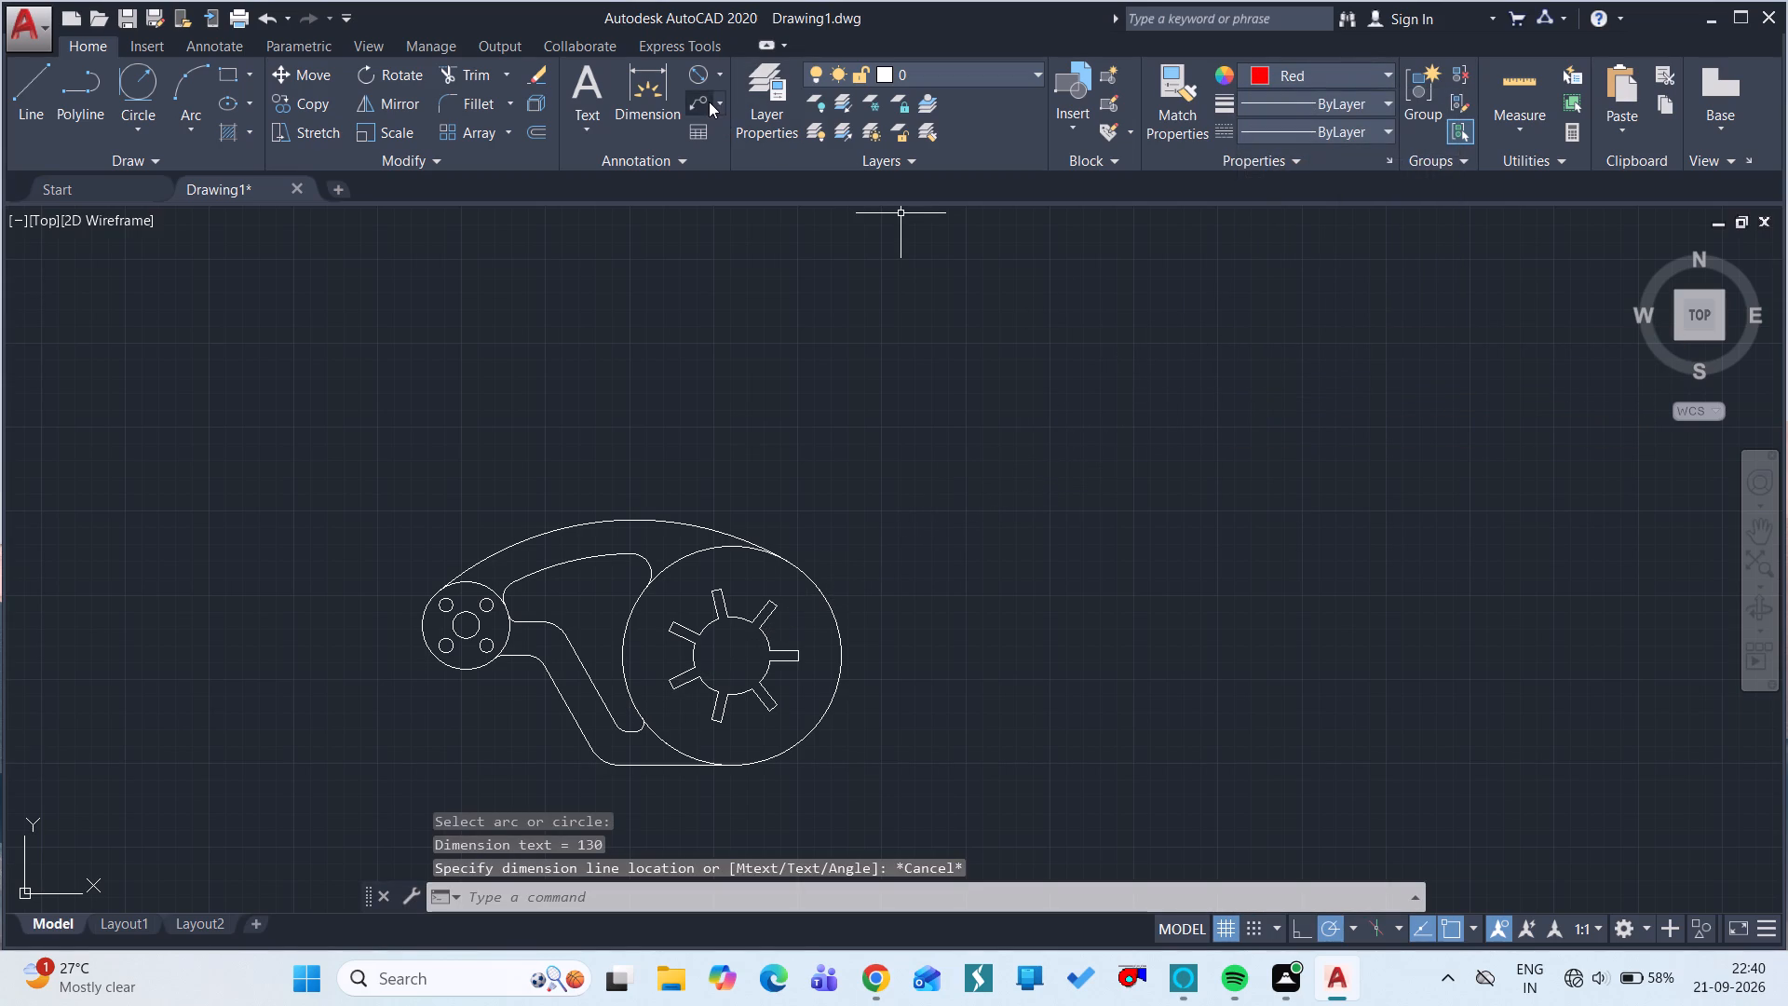
Add diameter dimensions to the large wheel's outer circle and its slotted central bore, placing both outside the wheel.
left_click(722, 71)
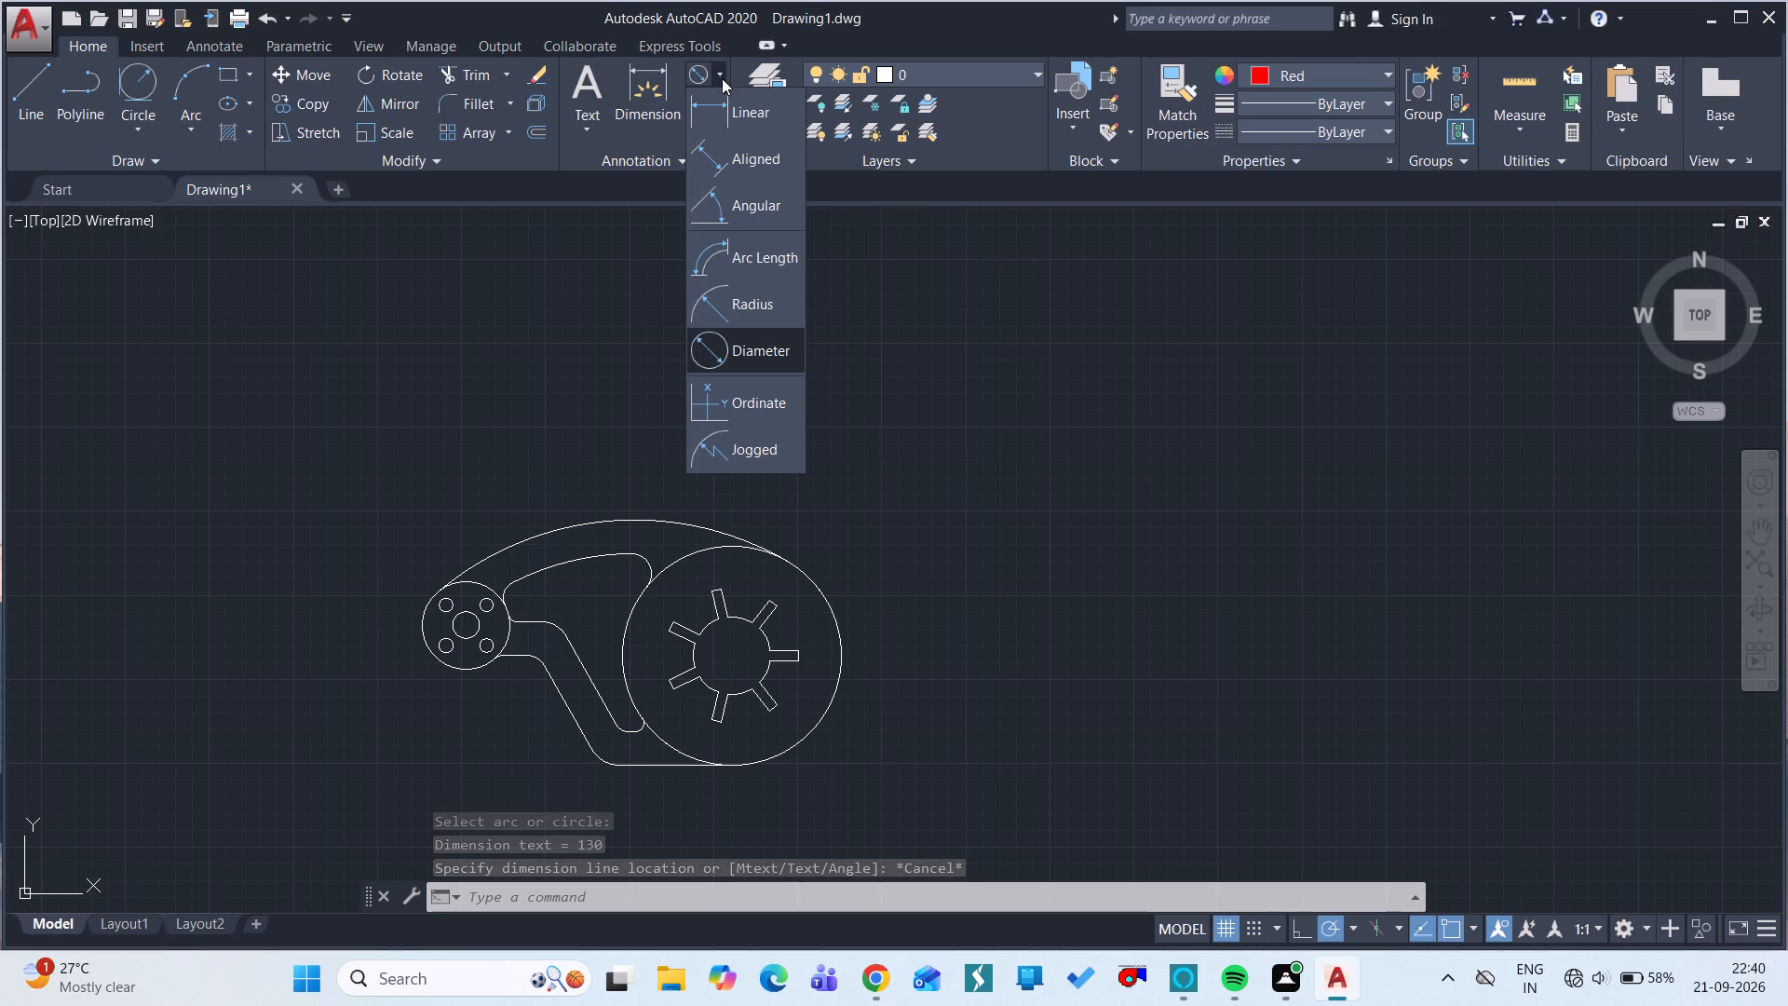
left_click(765, 342)
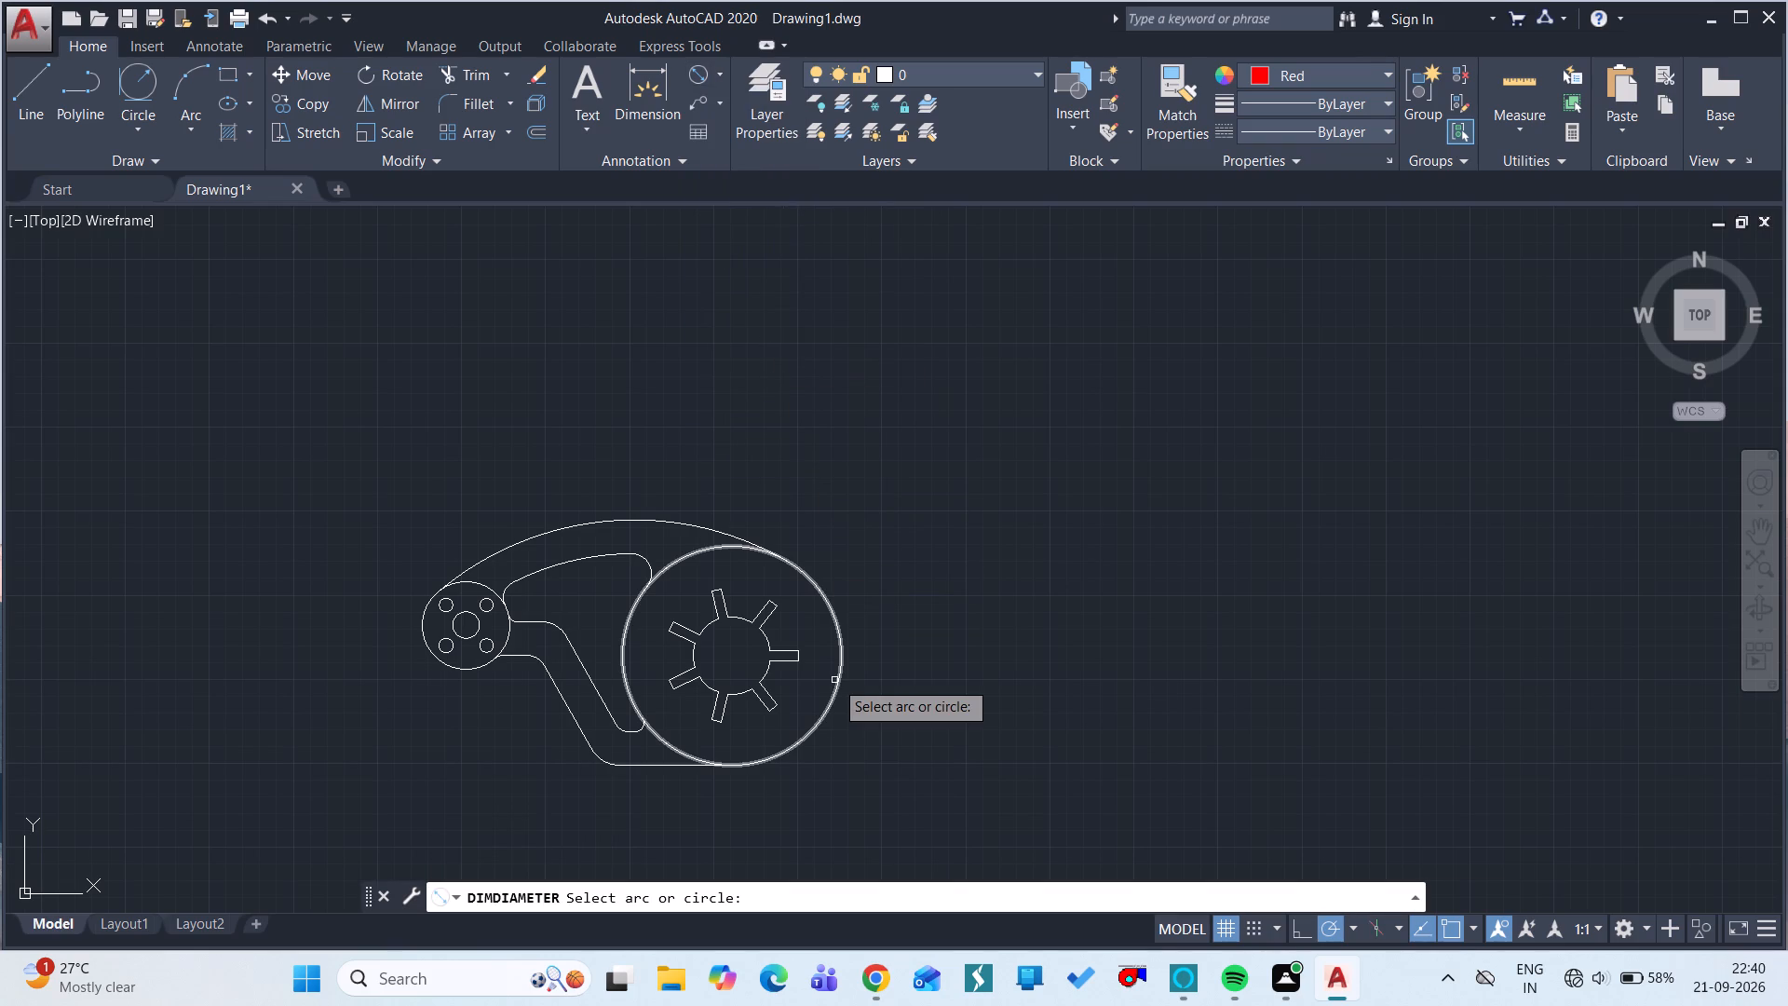
left_click_drag(839, 683, 878, 838)
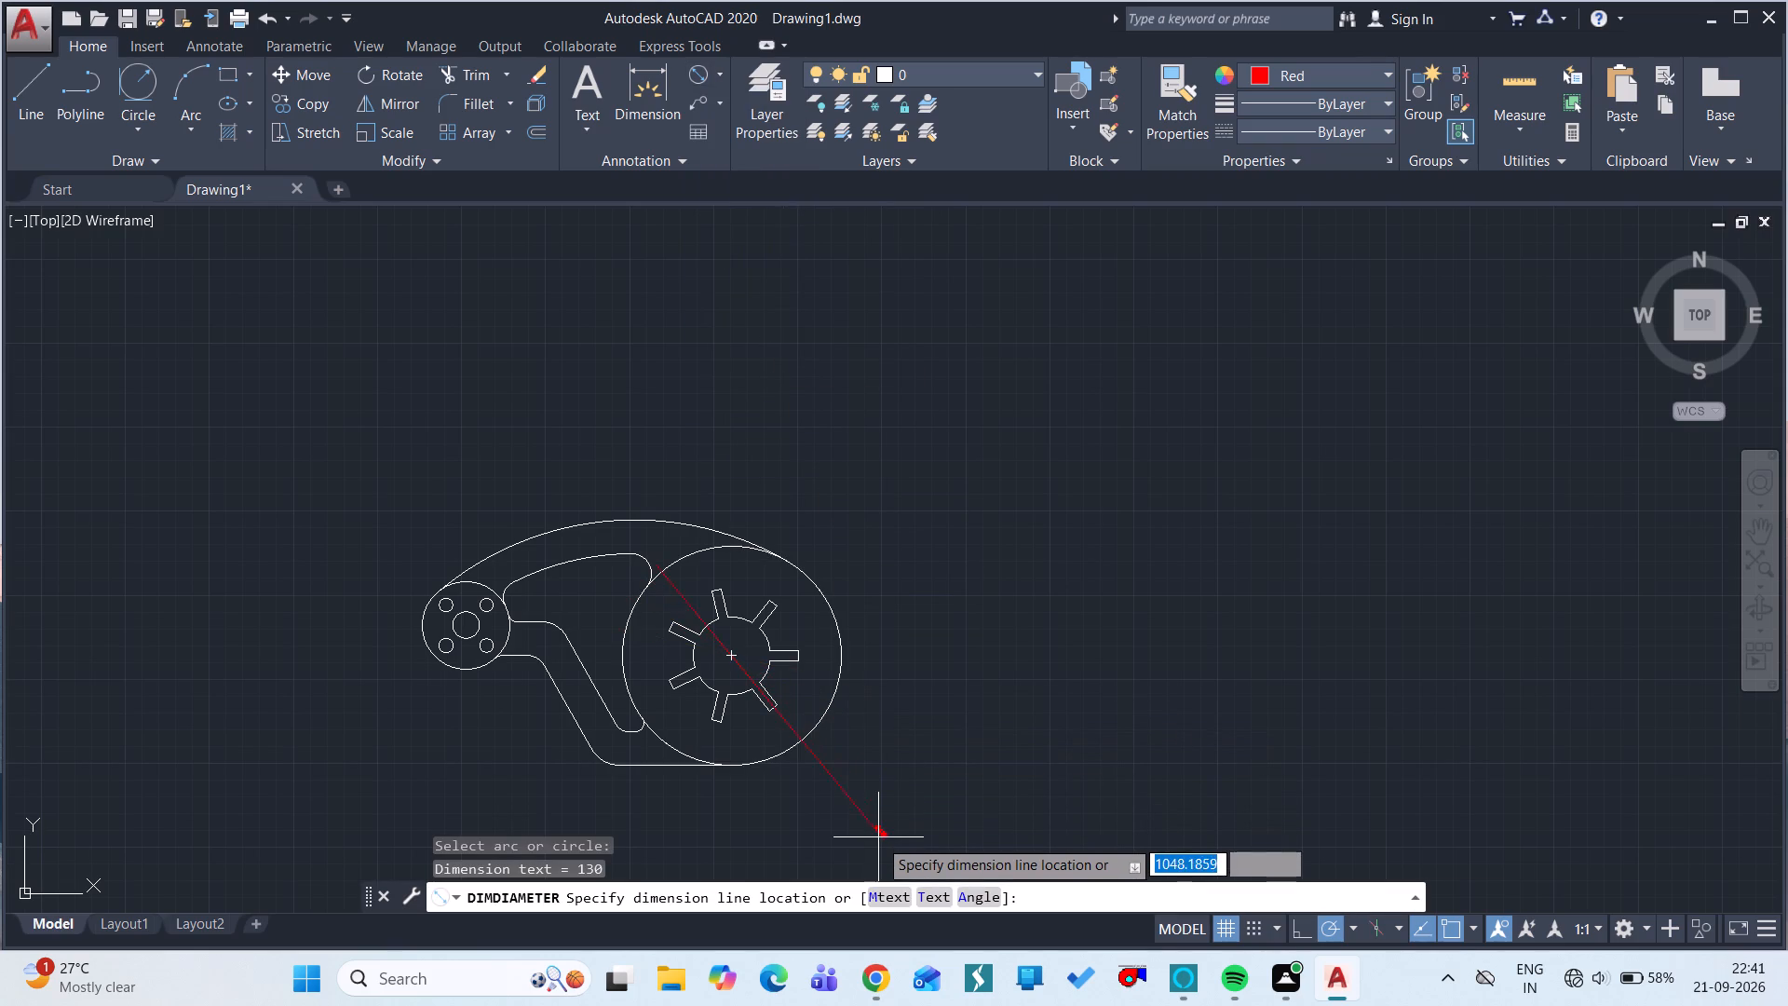
left_click_drag(878, 838, 855, 763)
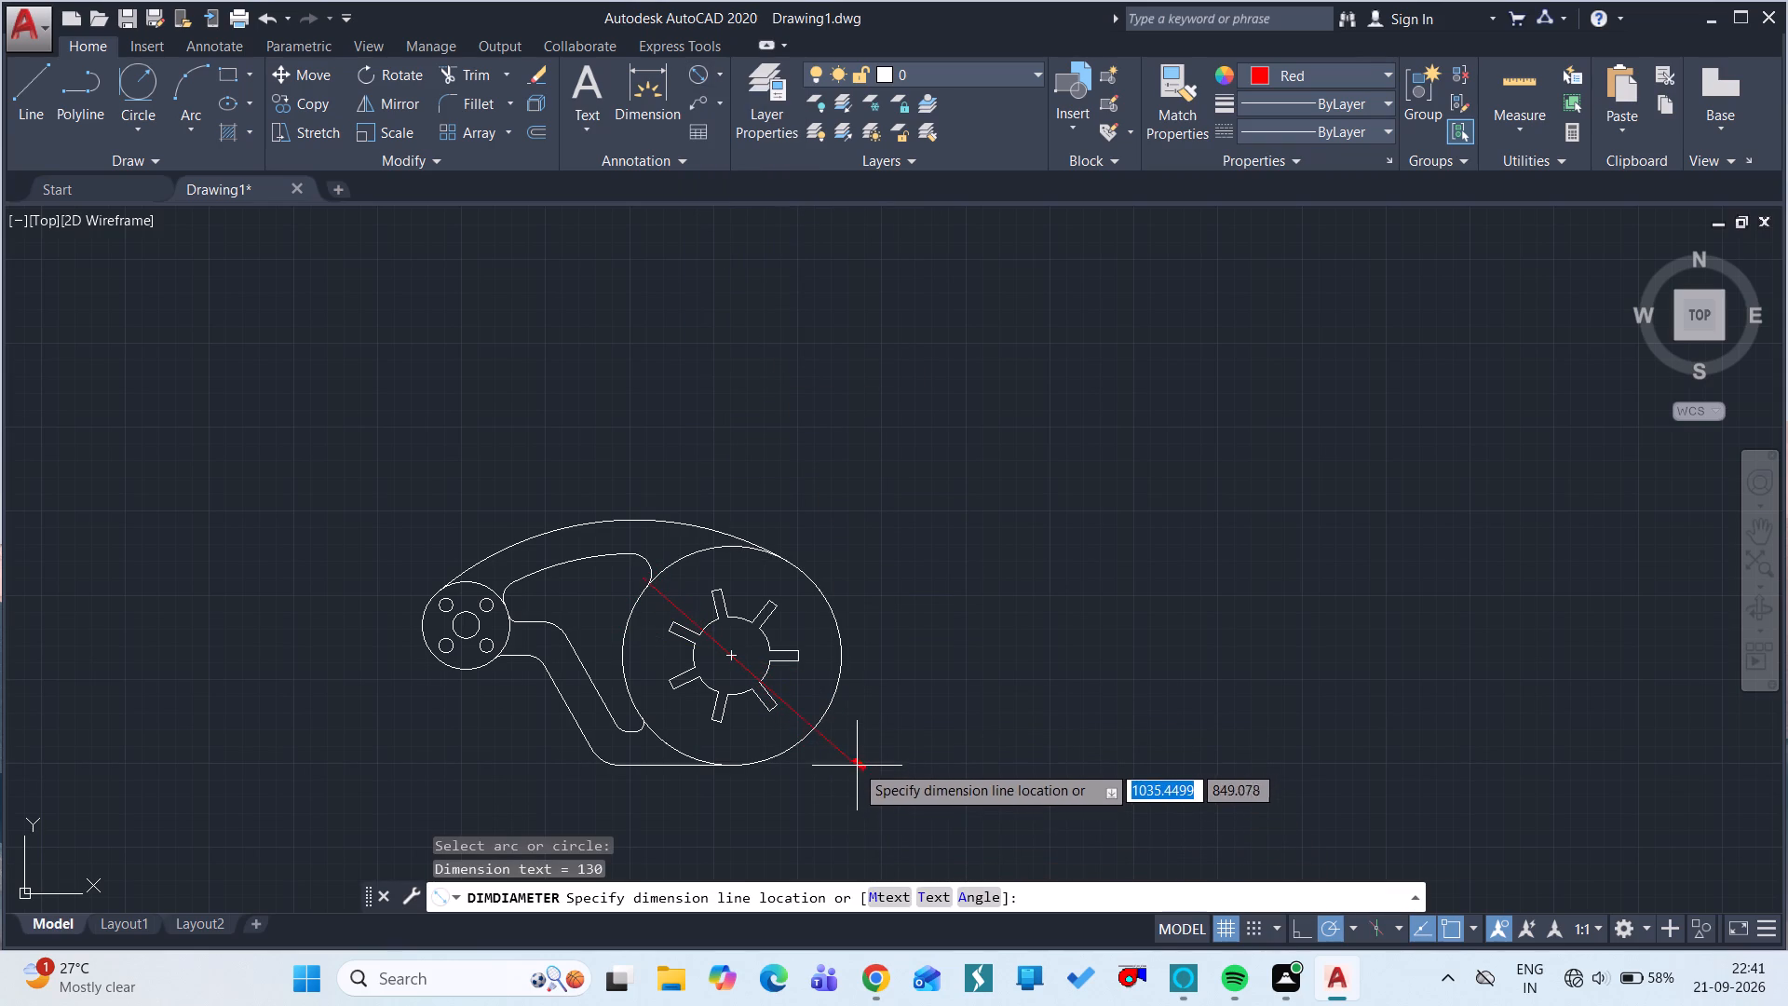
left_click_drag(855, 763, 877, 776)
left_click(877, 776)
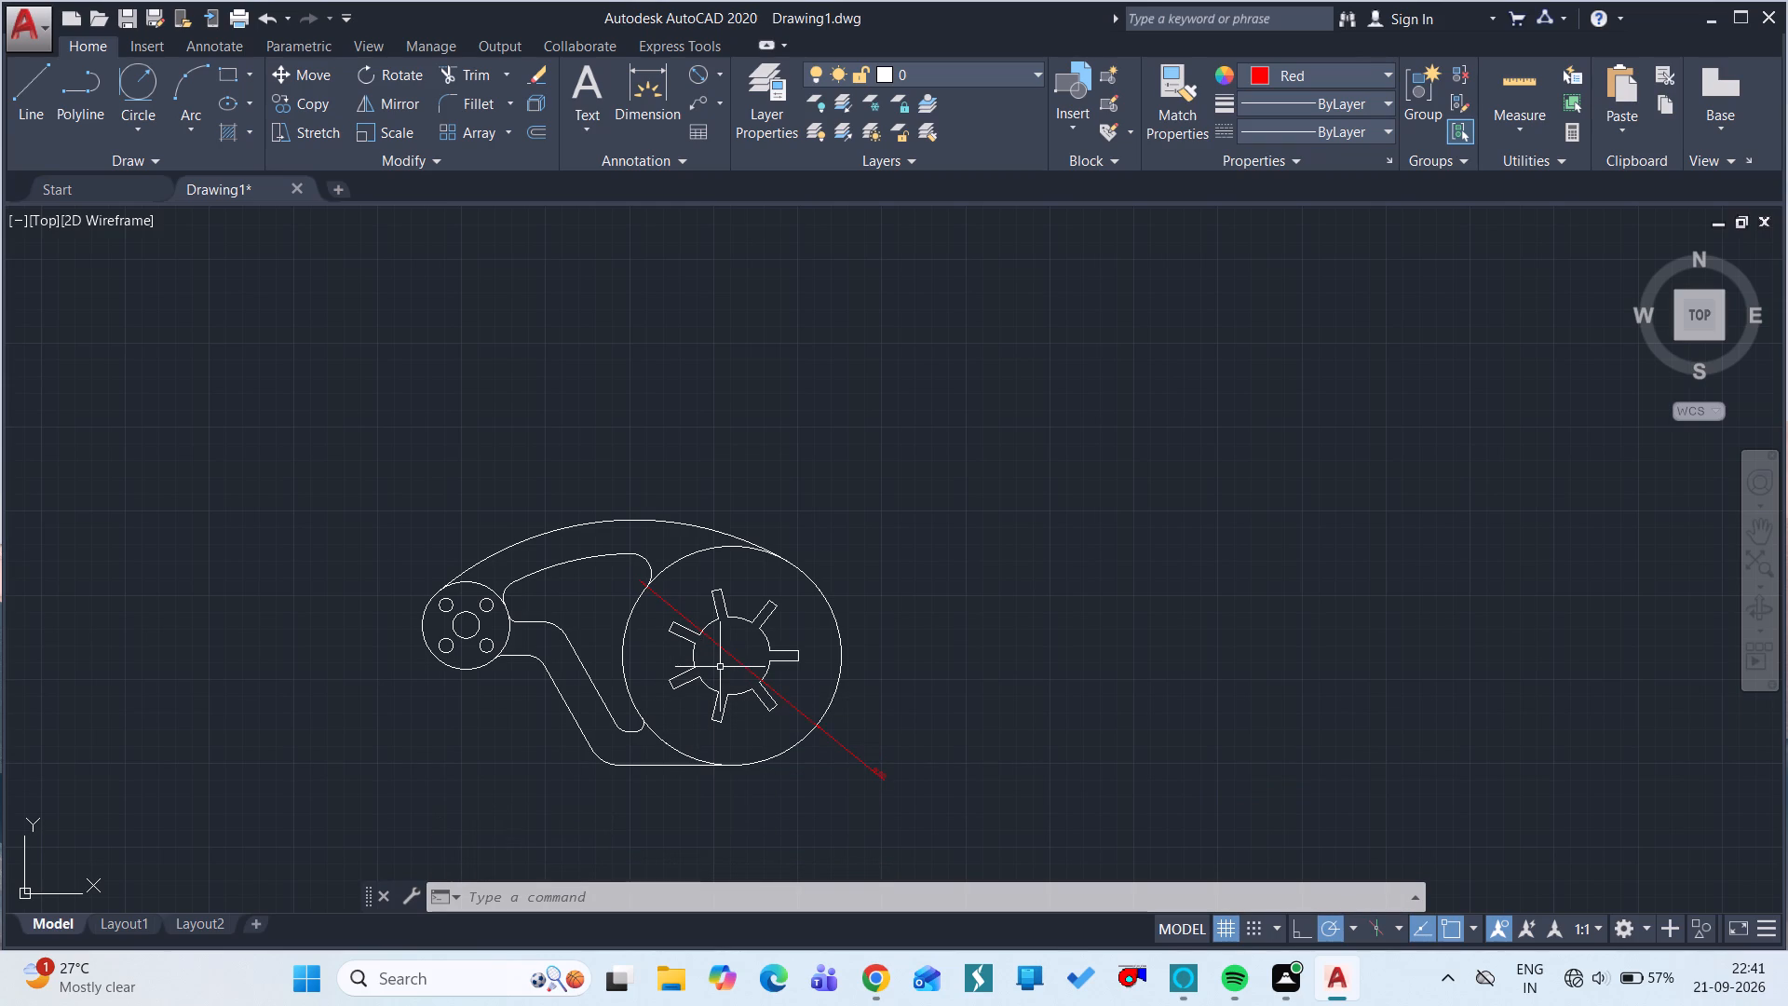
key("space")
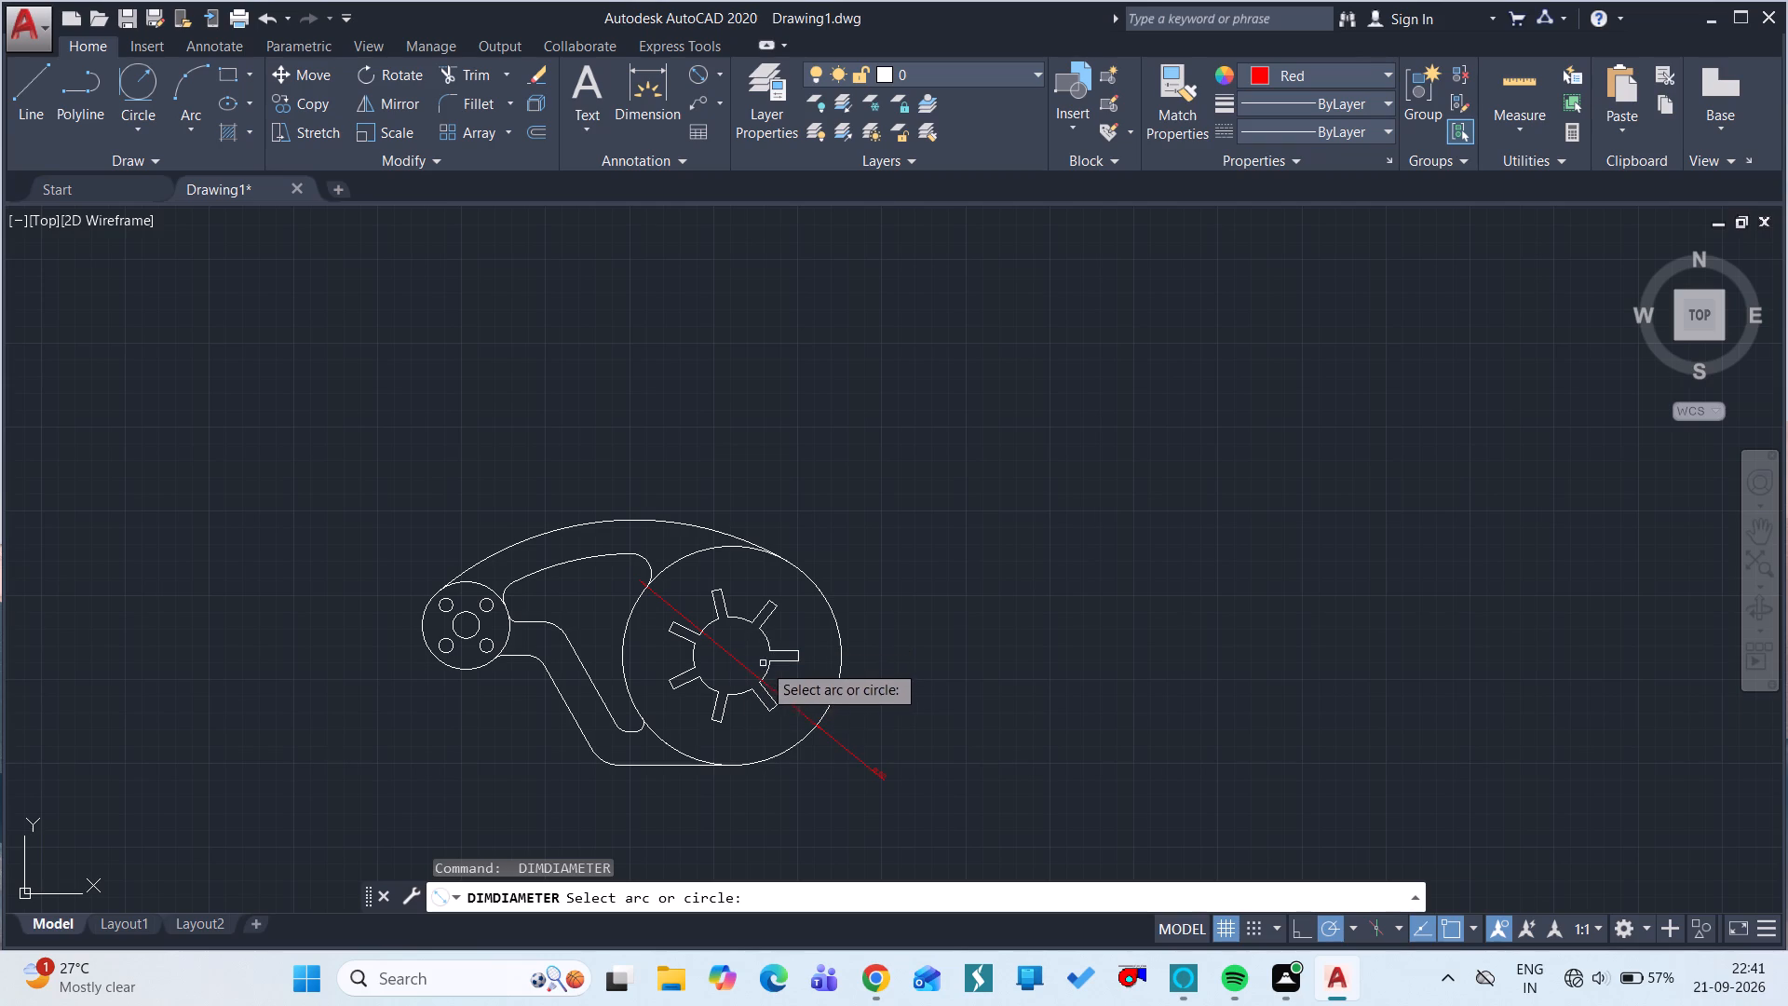
left_click(767, 642)
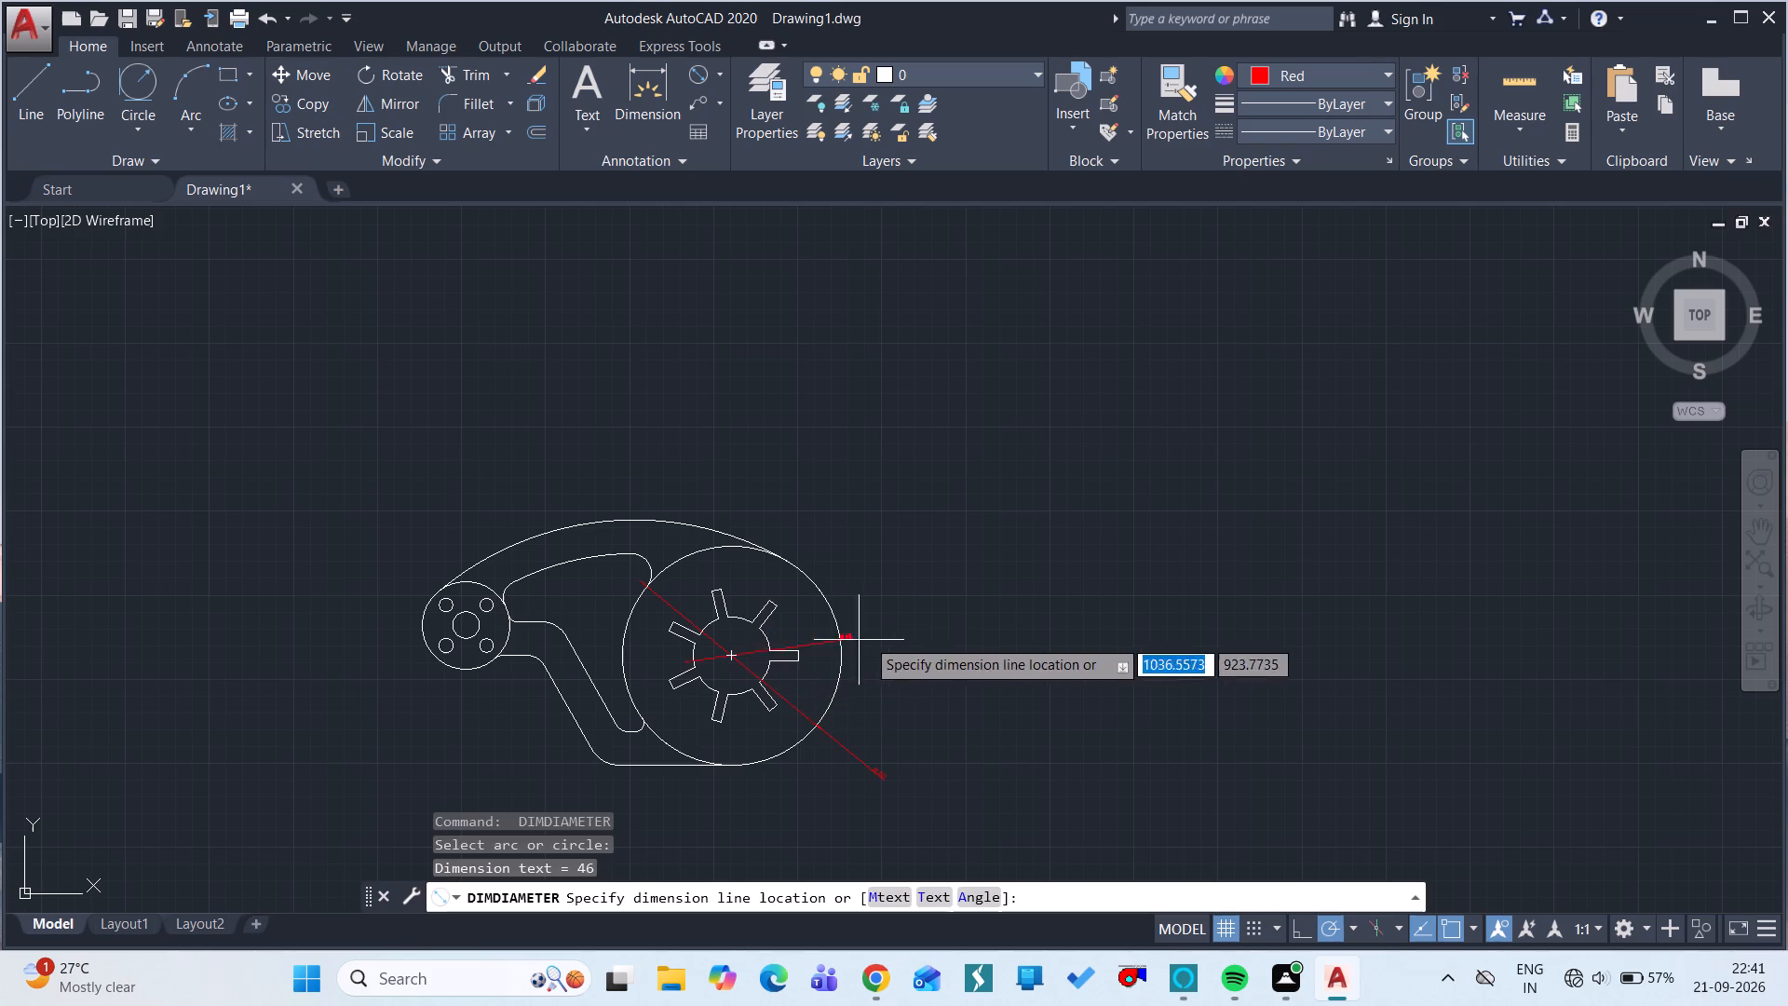
left_click(945, 618)
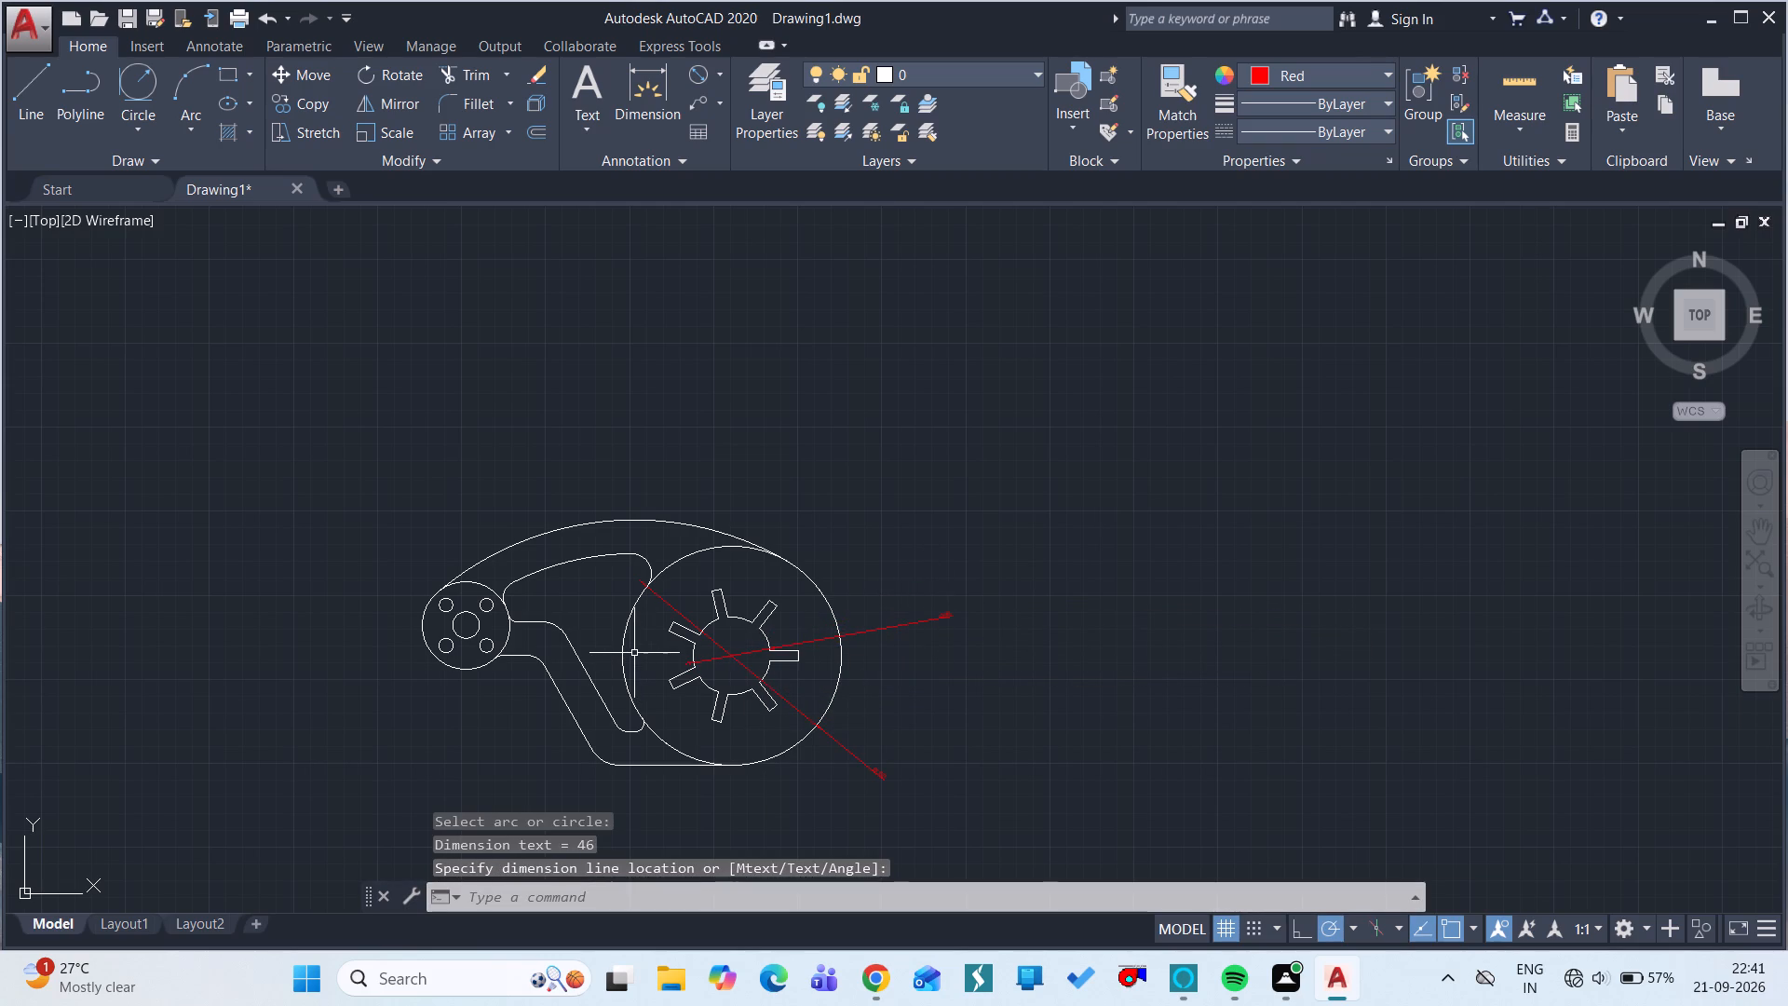
Add diameter dimensions to the small flange's outer circle, its centre hole and its upper-left bolt hole.
key("space")
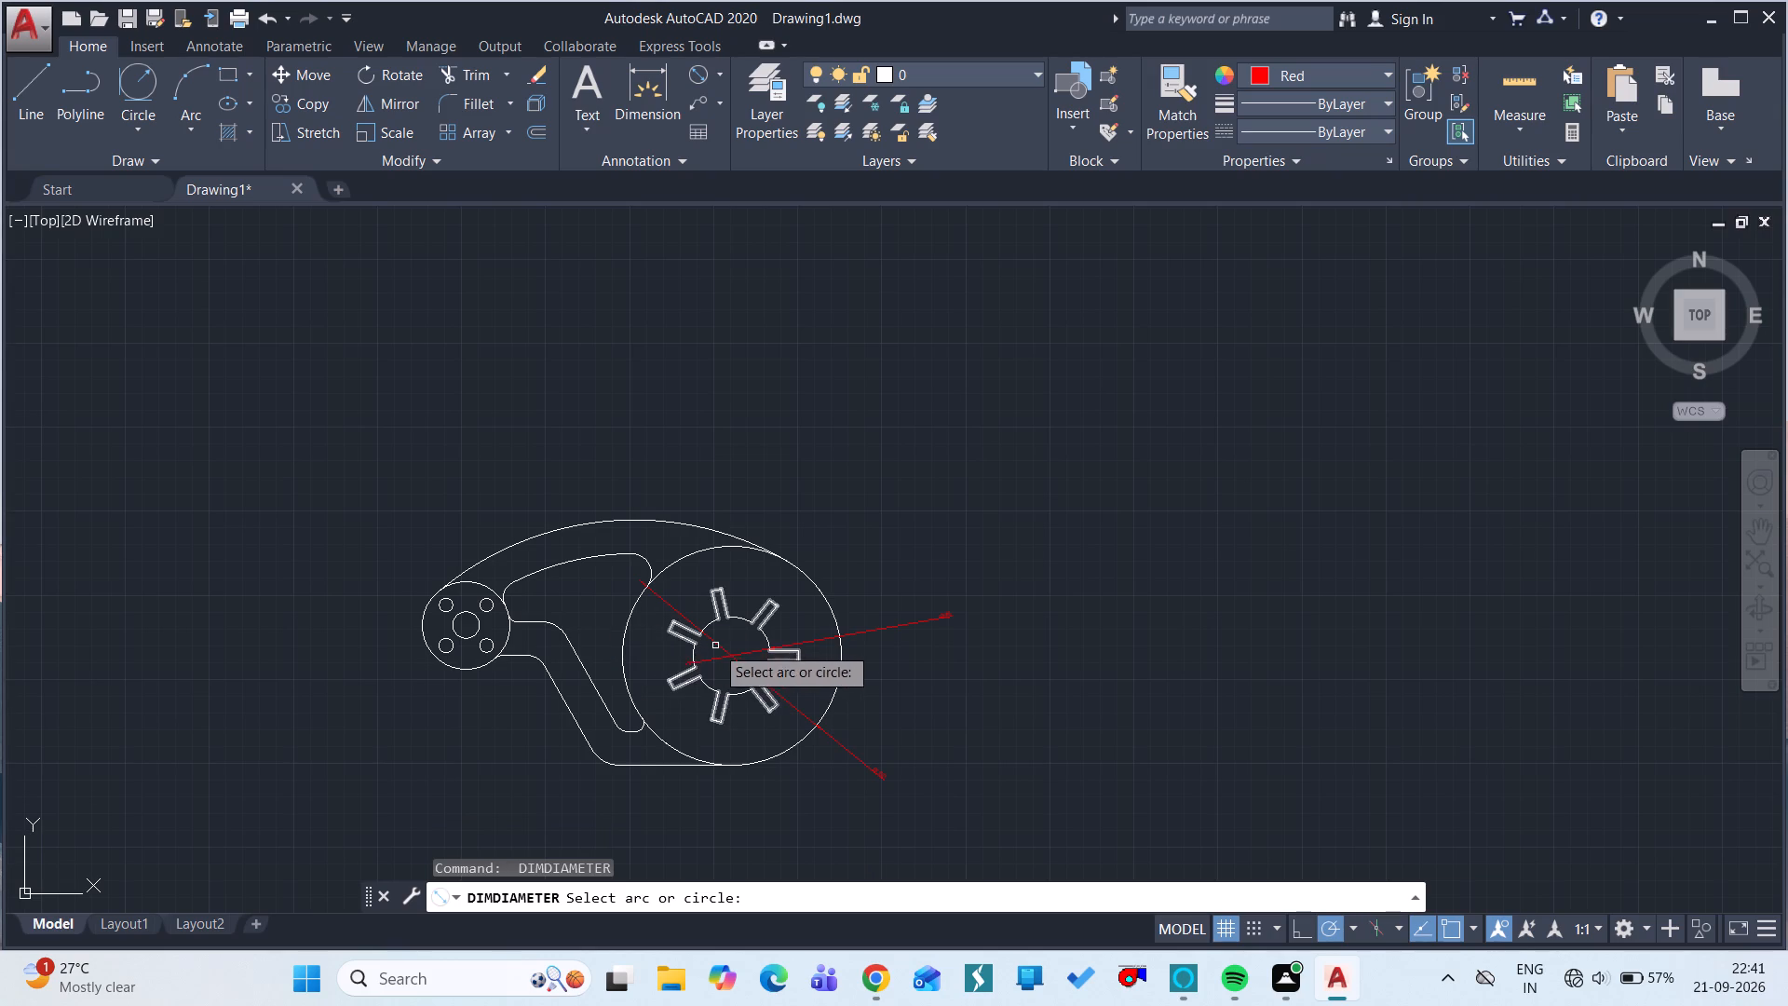
left_click(470, 666)
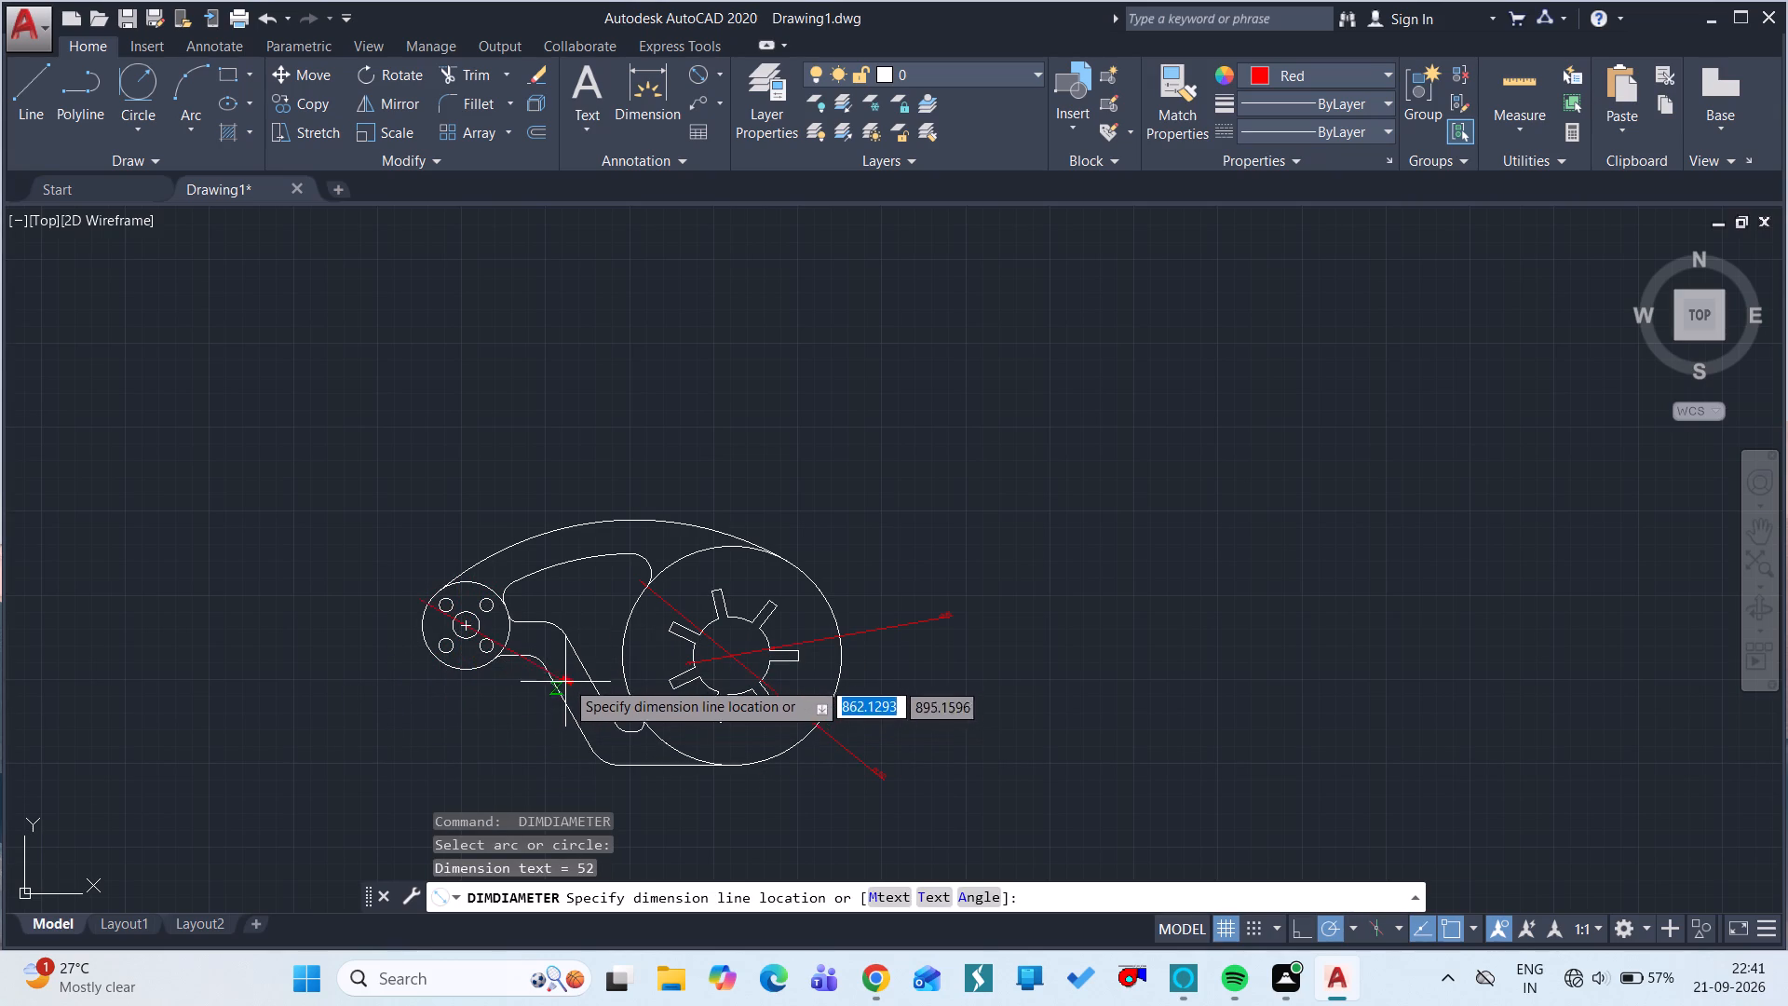
left_click(503, 702)
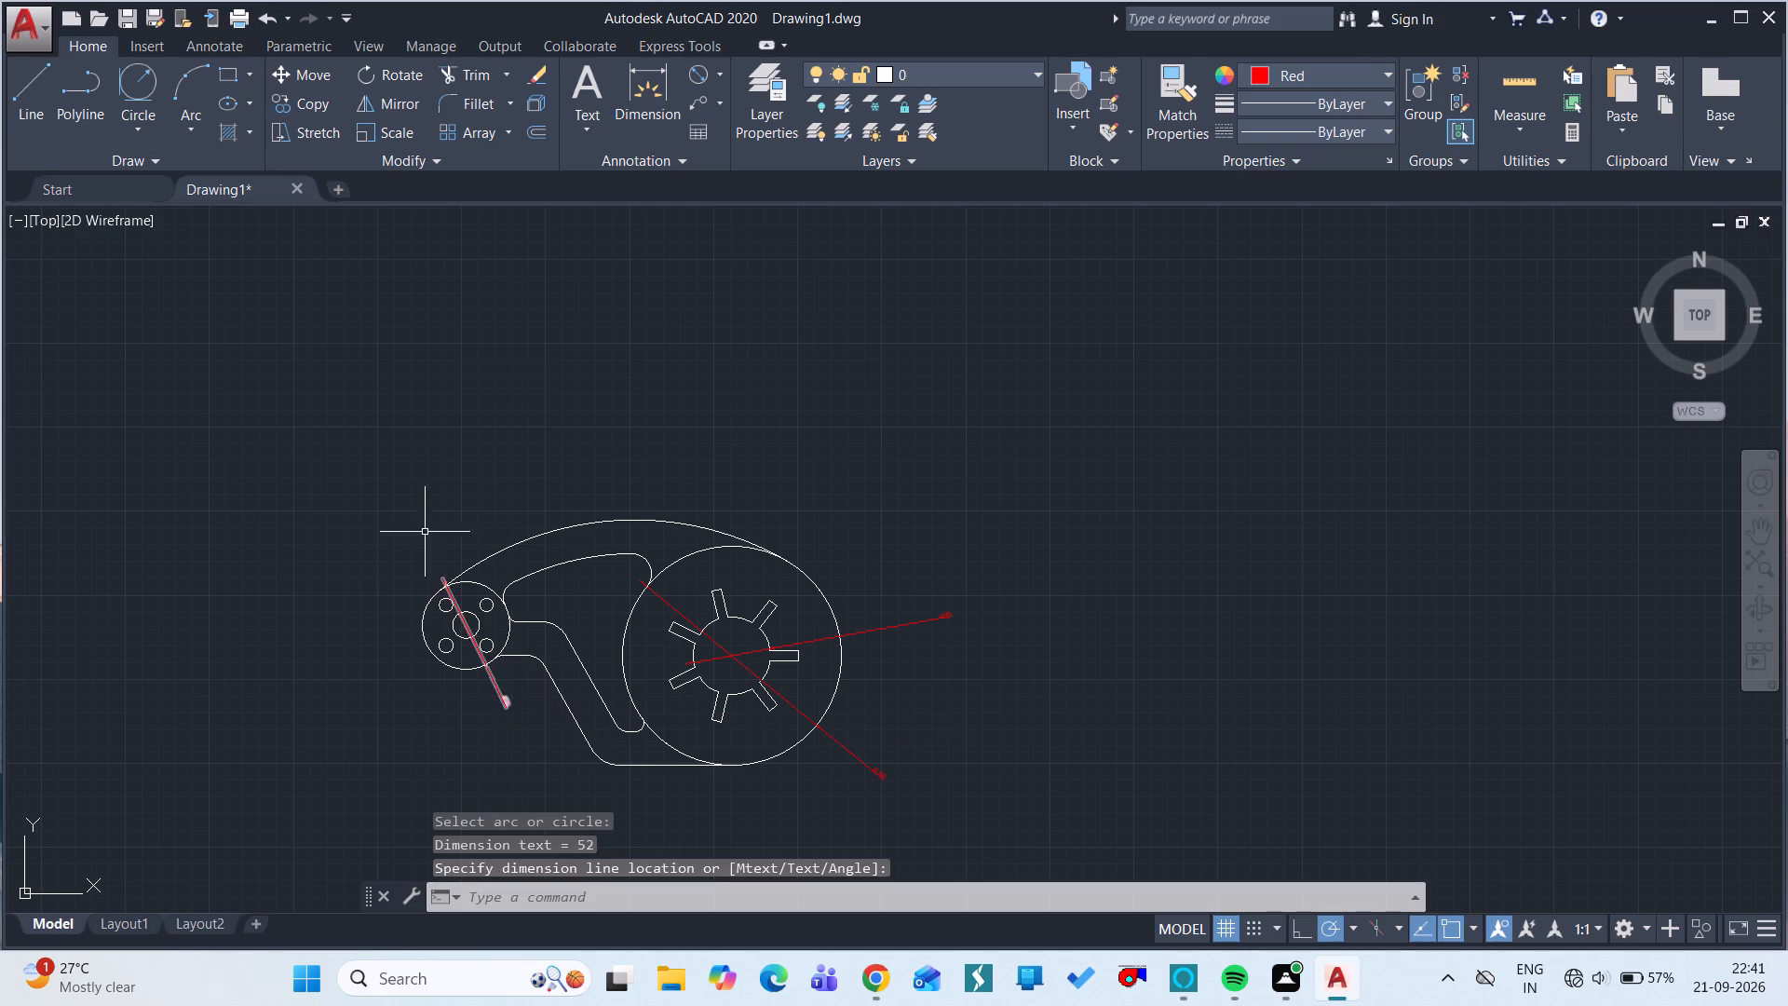
scroll(435, 582, "up", 4, "ctrl")
scroll(435, 582, "down", 3, "ctrl")
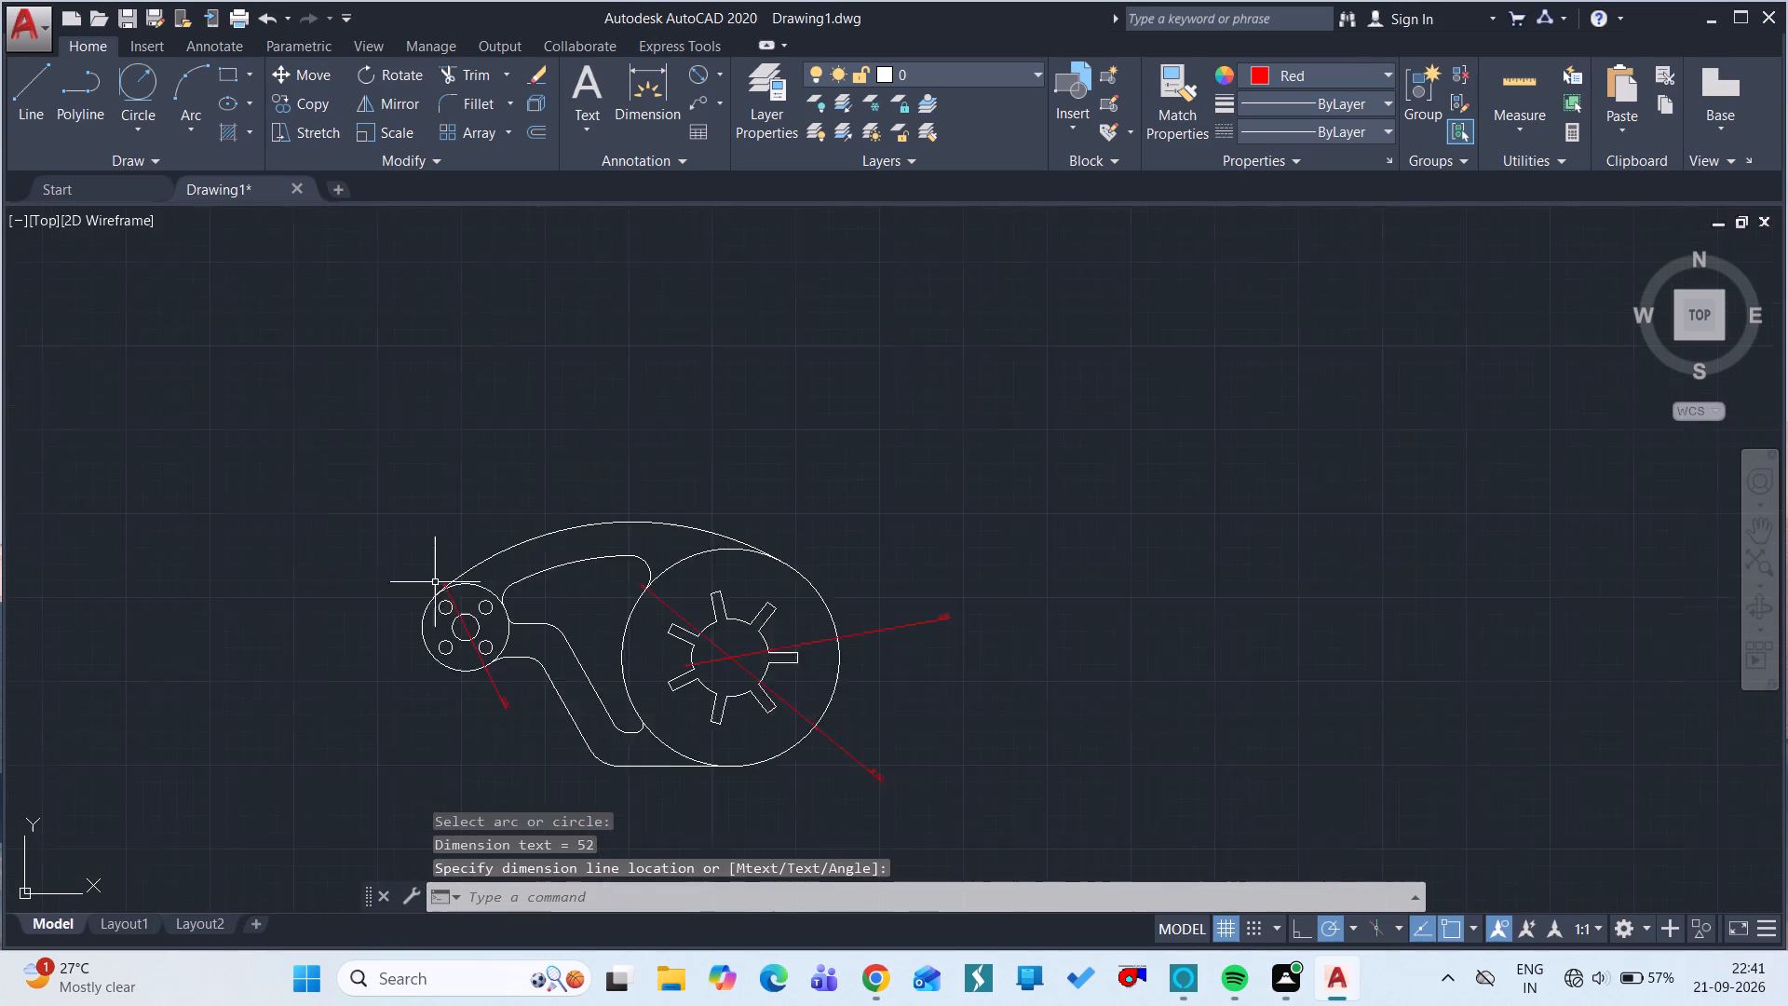
scroll(435, 582, "down", 2, "ctrl")
key("space")
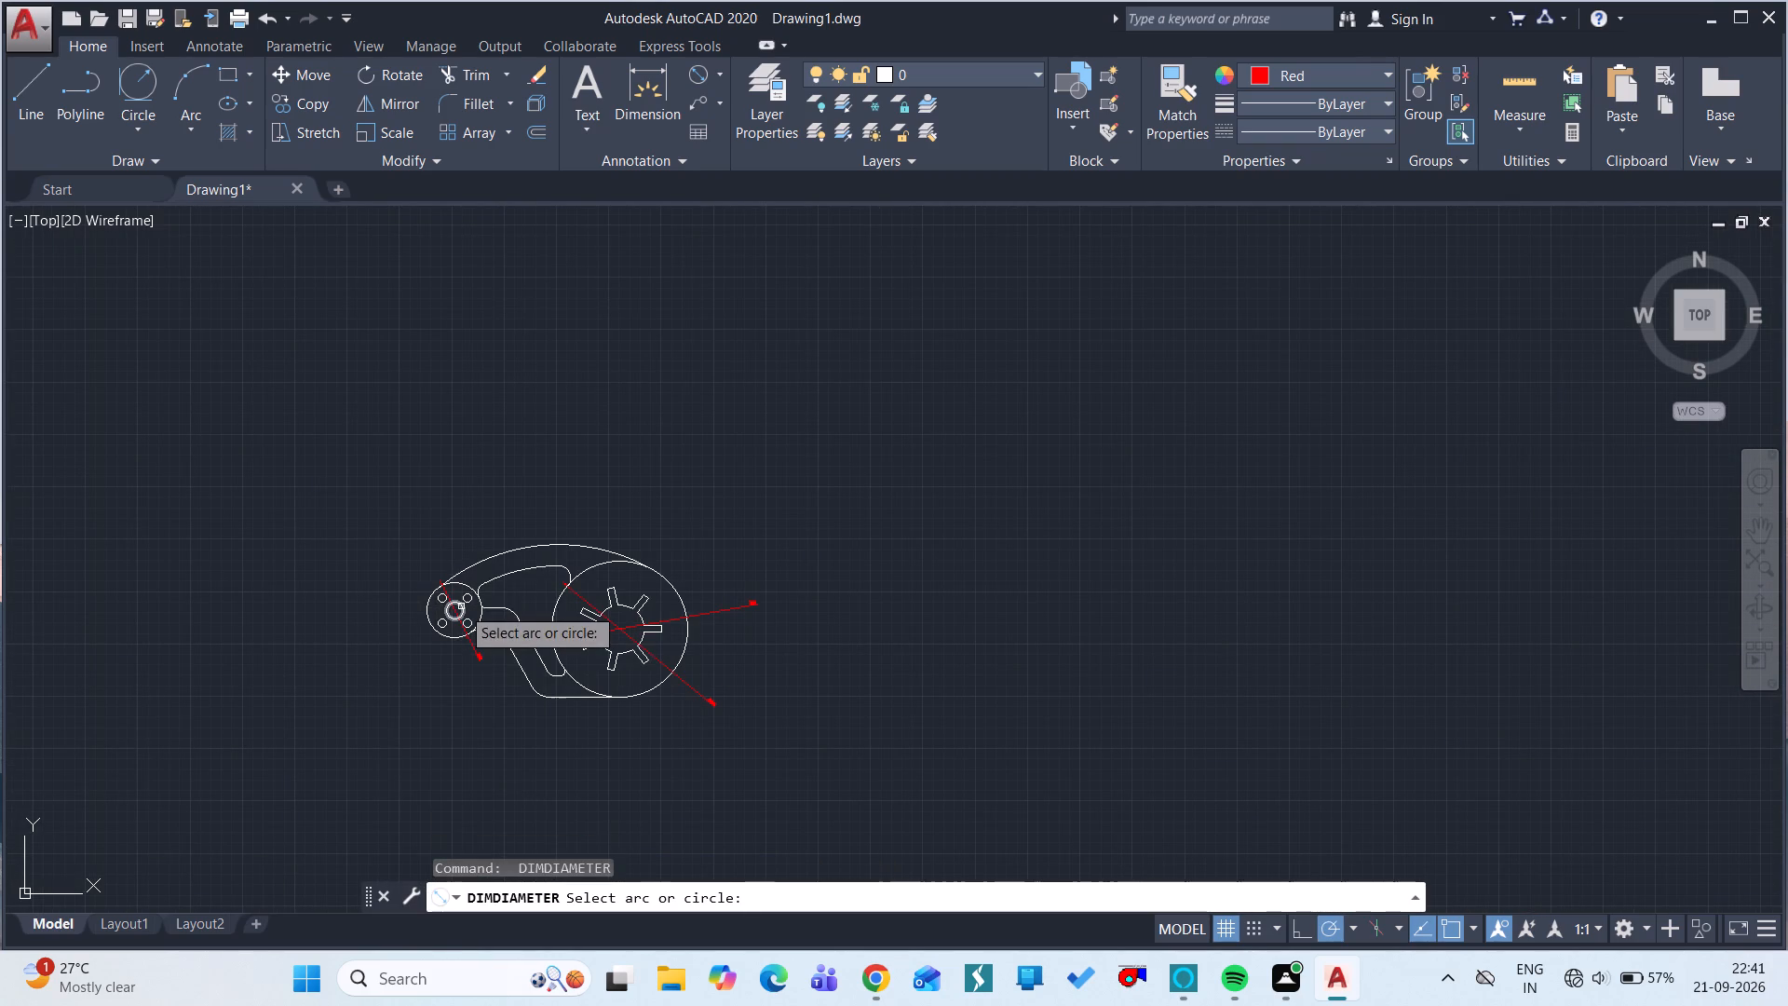
left_click(463, 606)
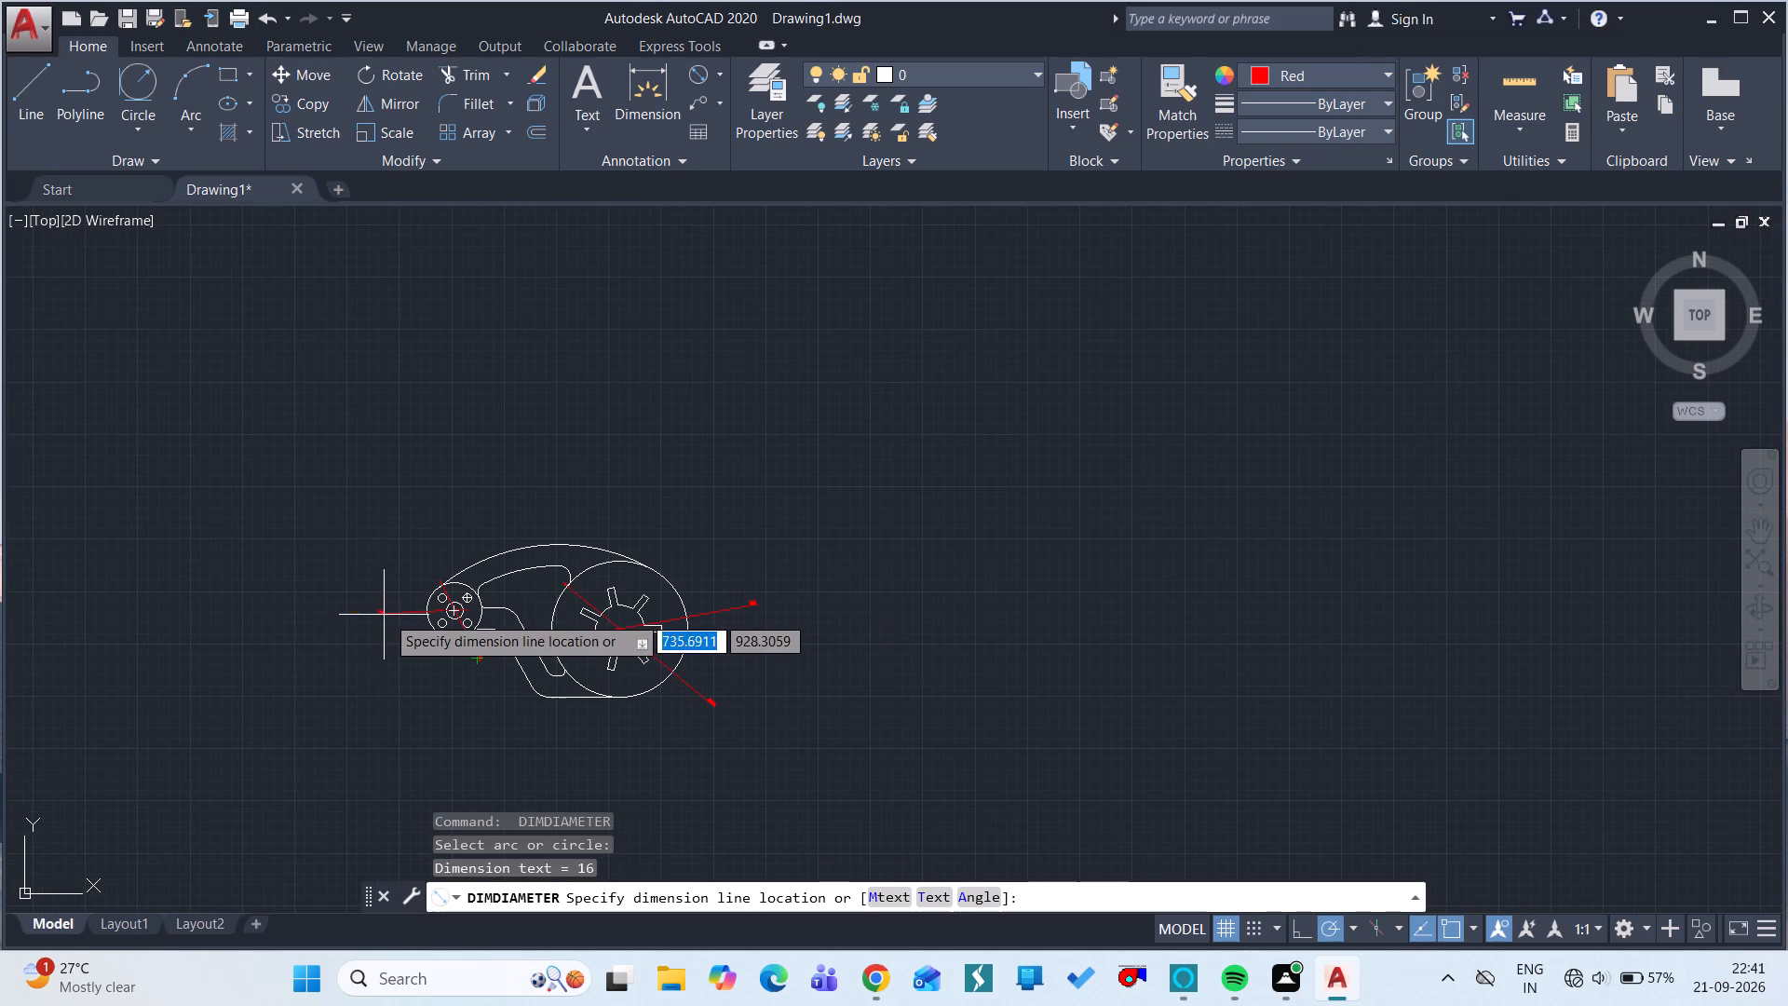
left_click(402, 614)
key("space")
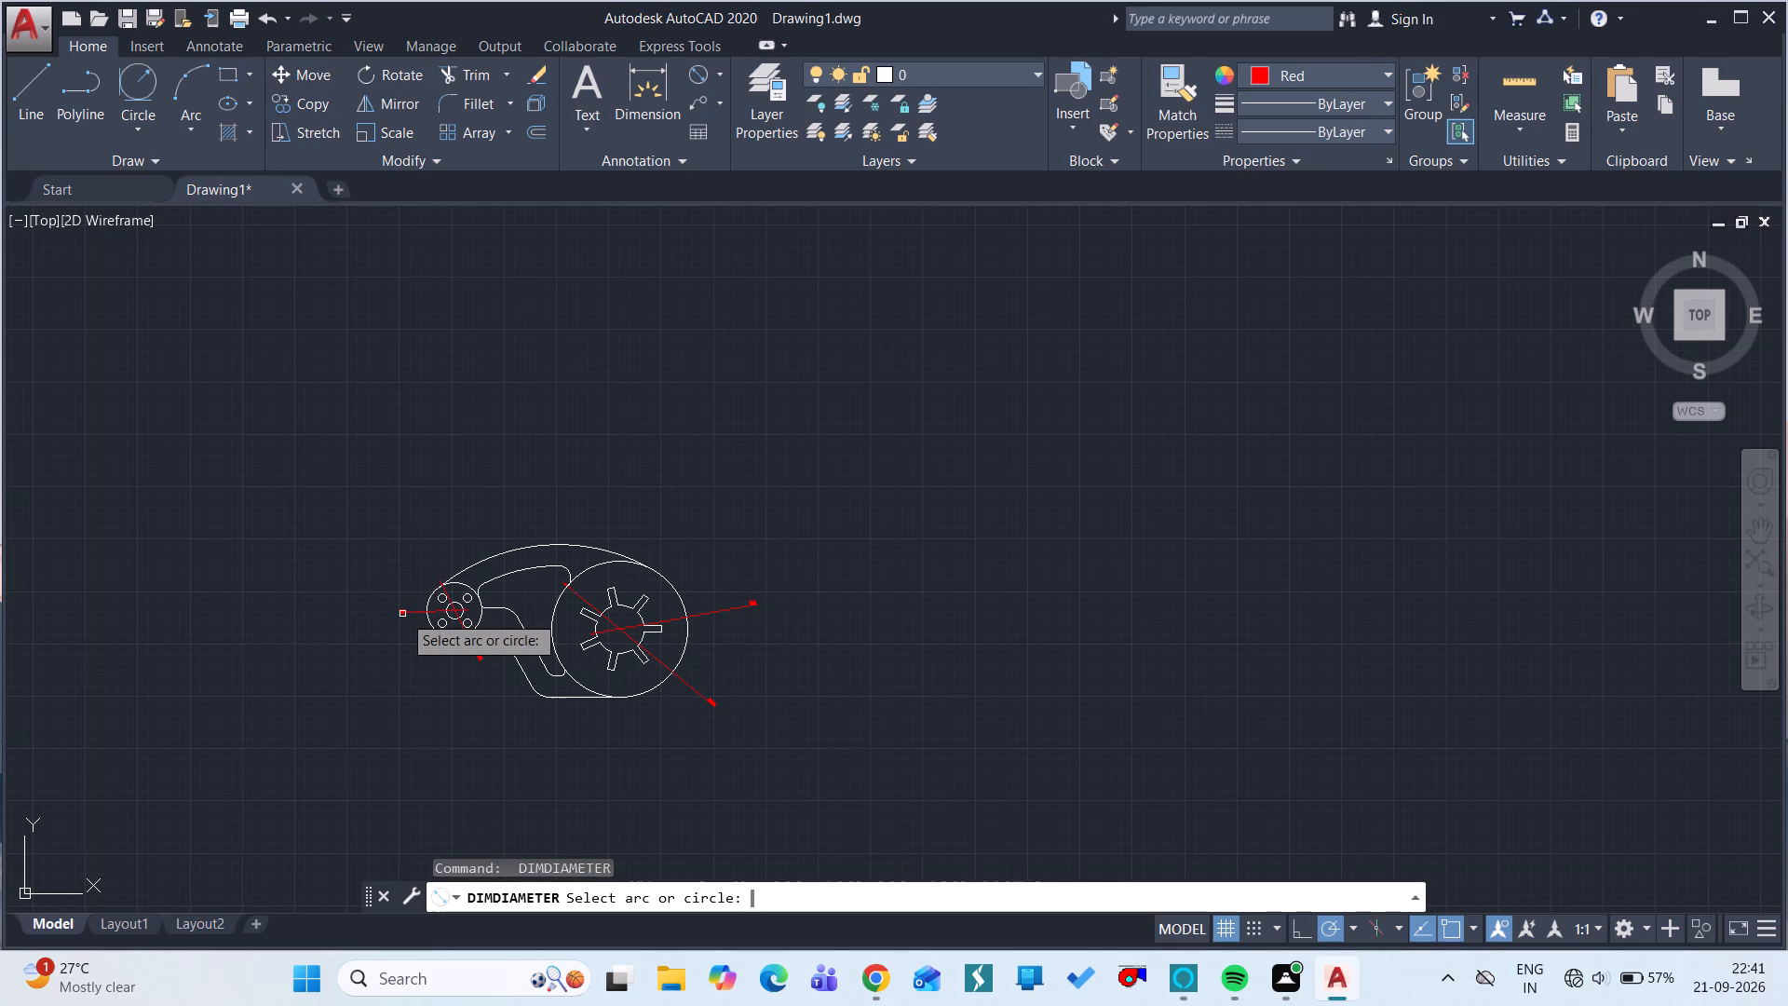
left_click_drag(441, 596, 413, 590)
left_click(413, 590)
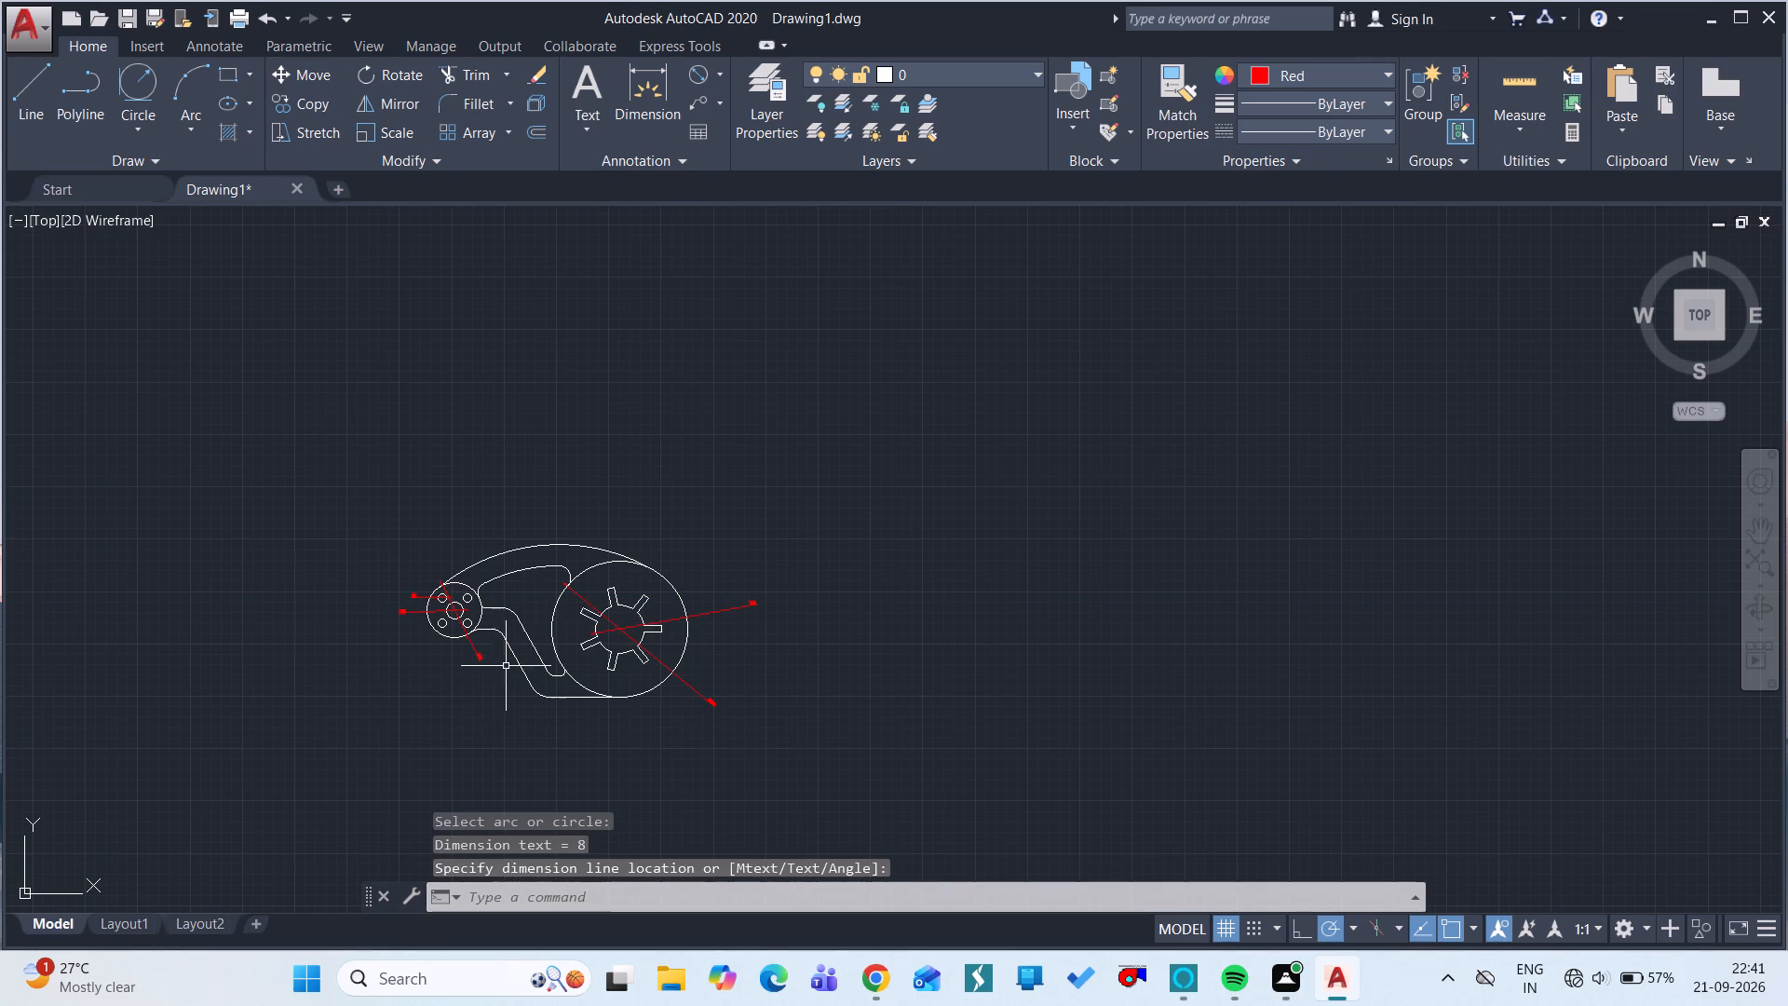
Add diameter dimensions to the lower arm's inner-edge fillets, one beside the wheel and one at the bend near the small flange.
key("space")
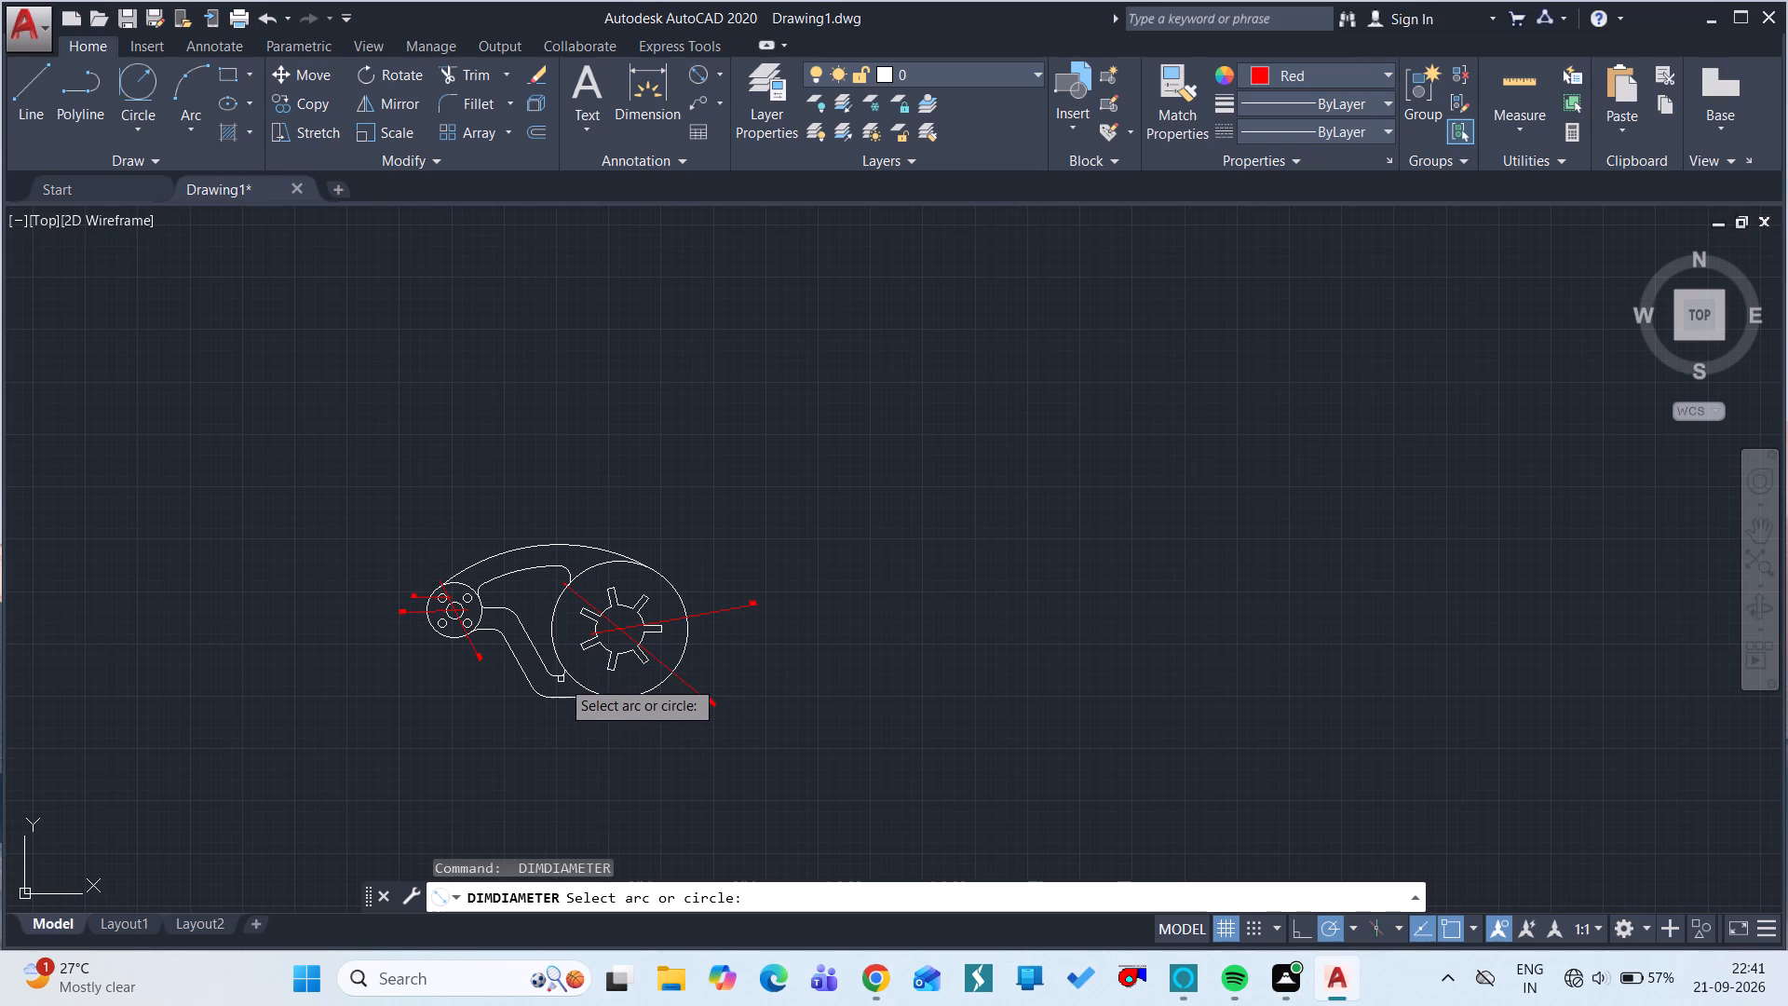
left_click(558, 675)
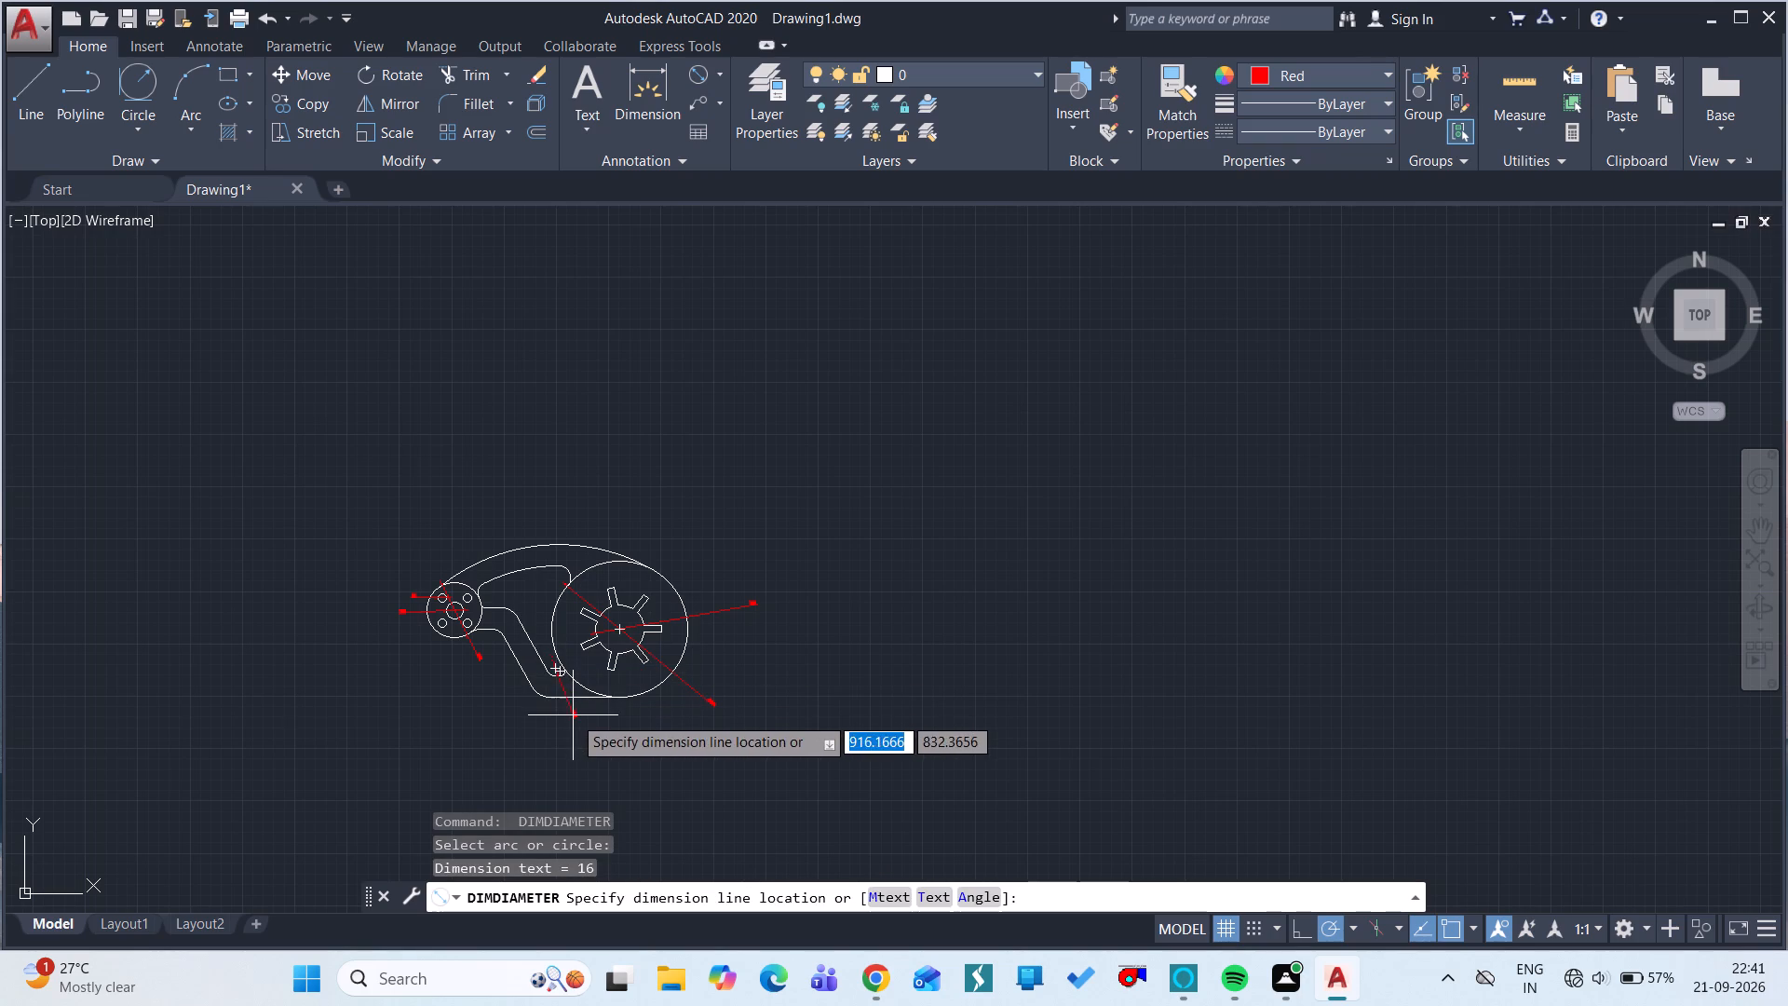
left_click(573, 715)
key("space")
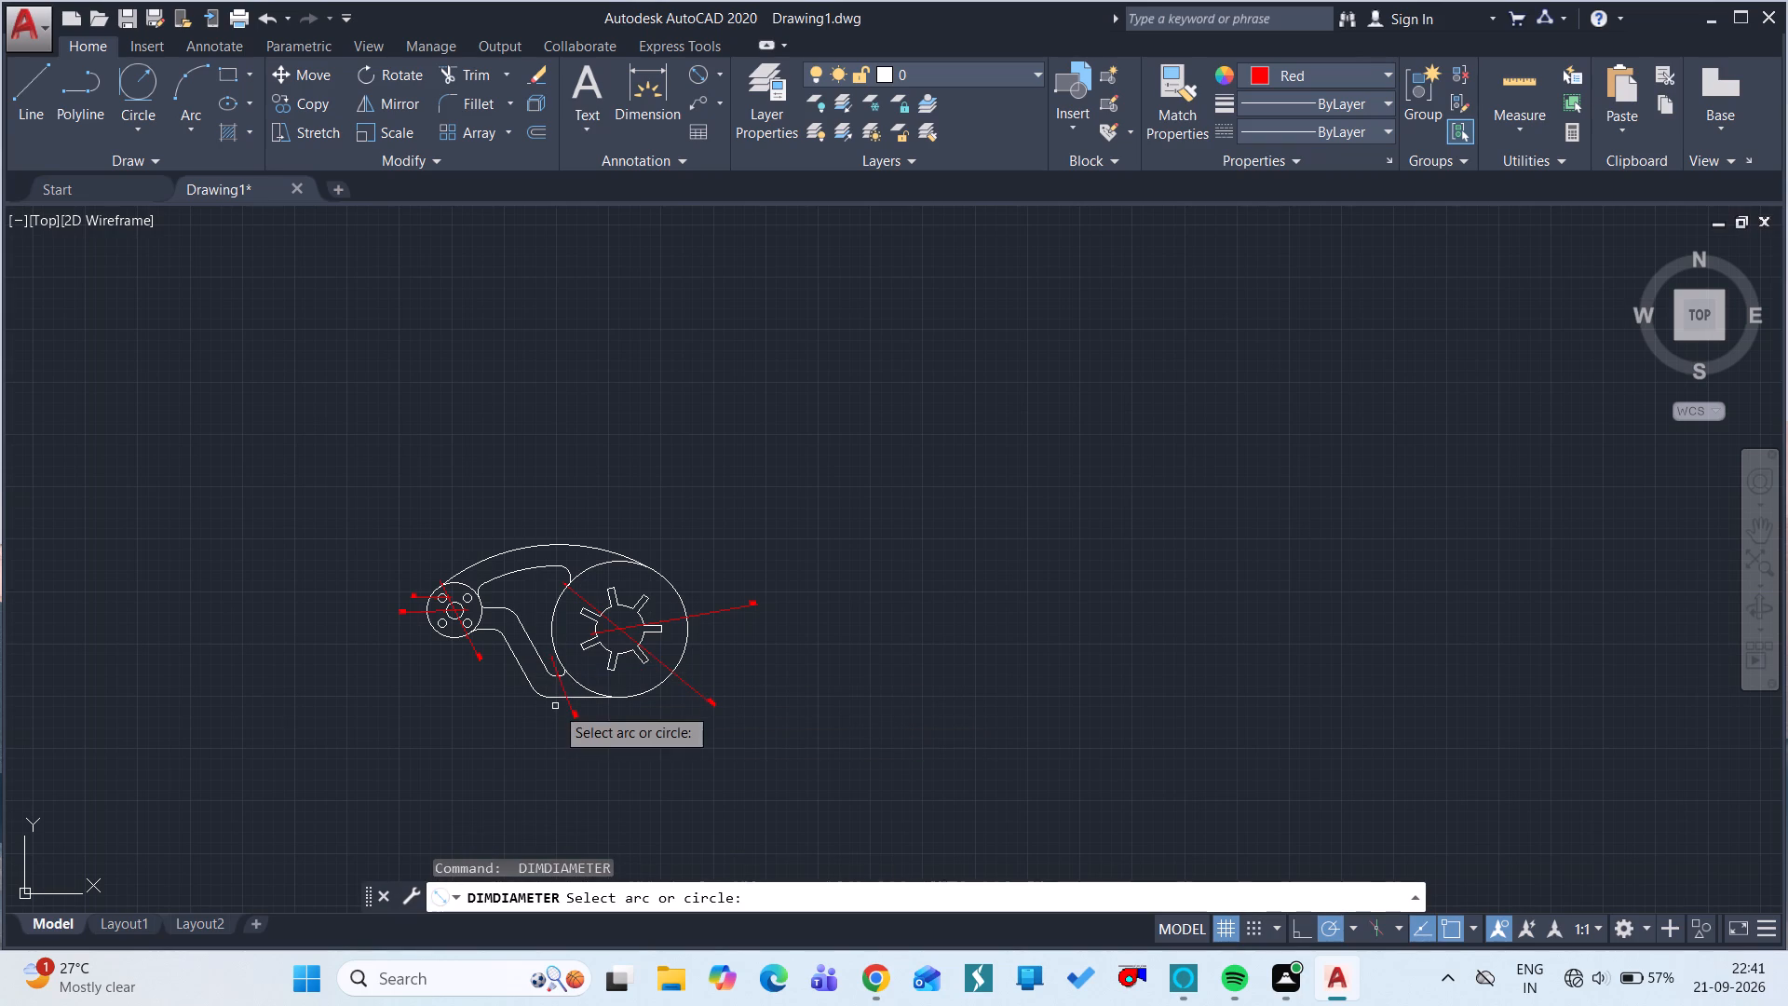
scroll(546, 660, "up", 3, "ctrl")
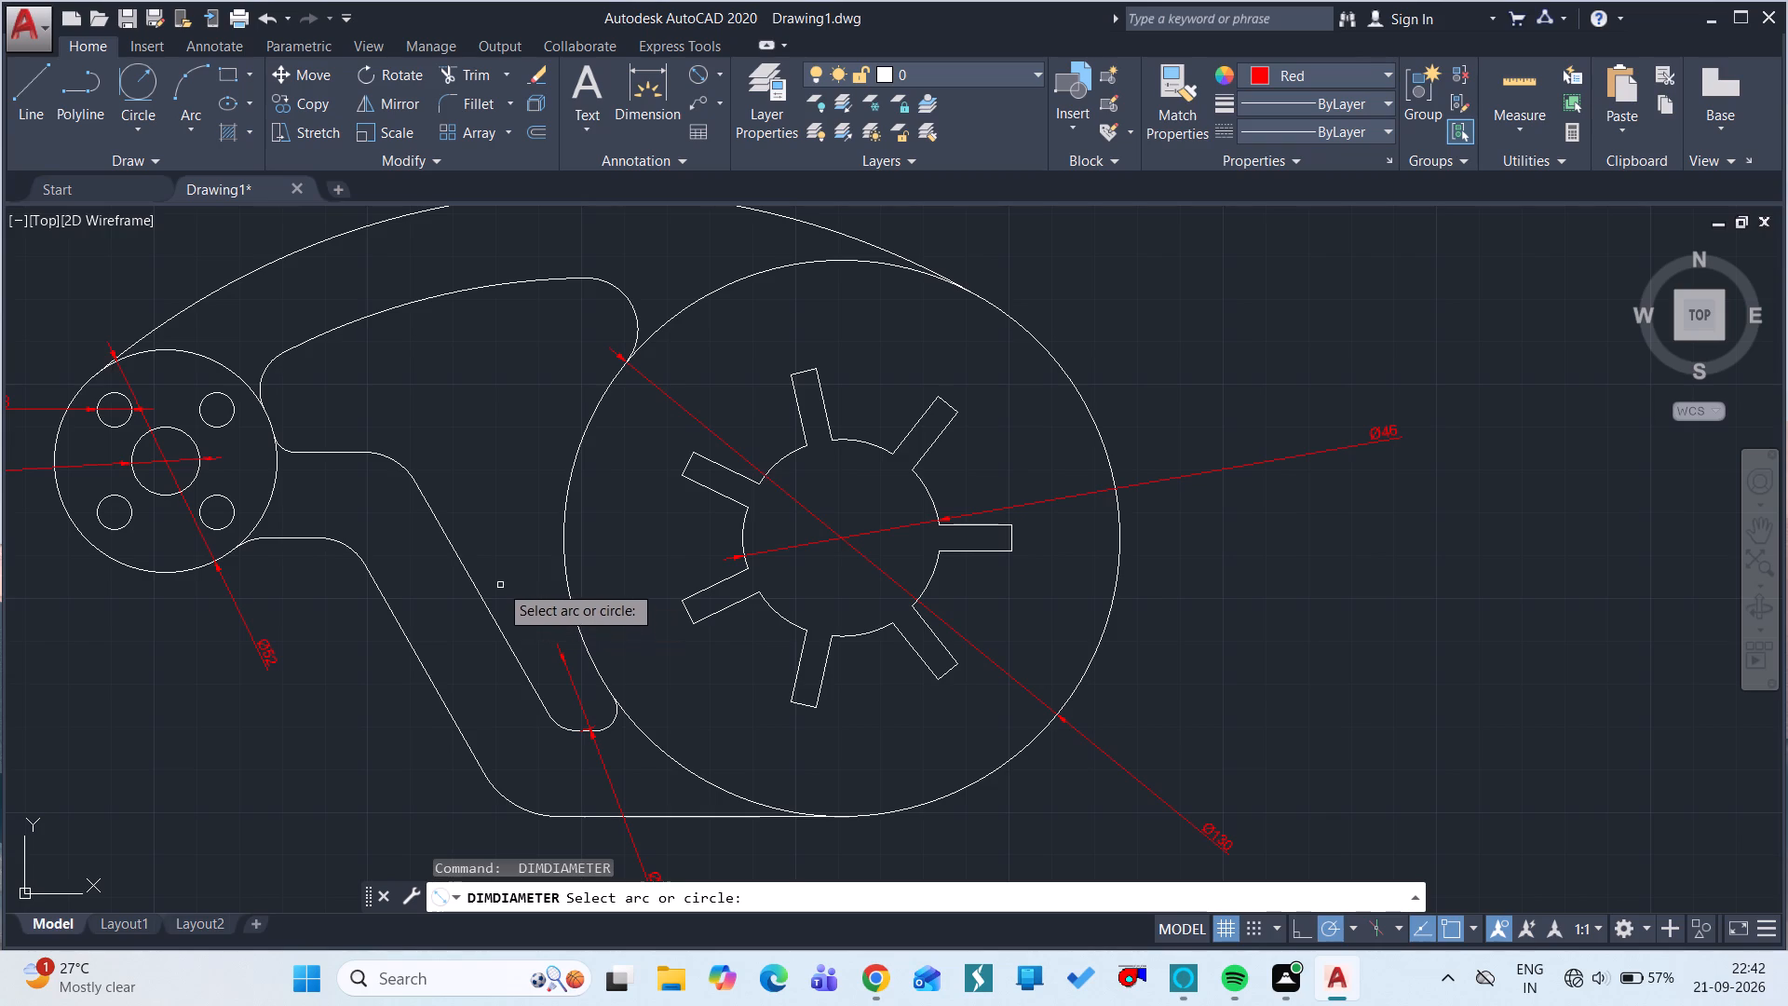
left_click(393, 456)
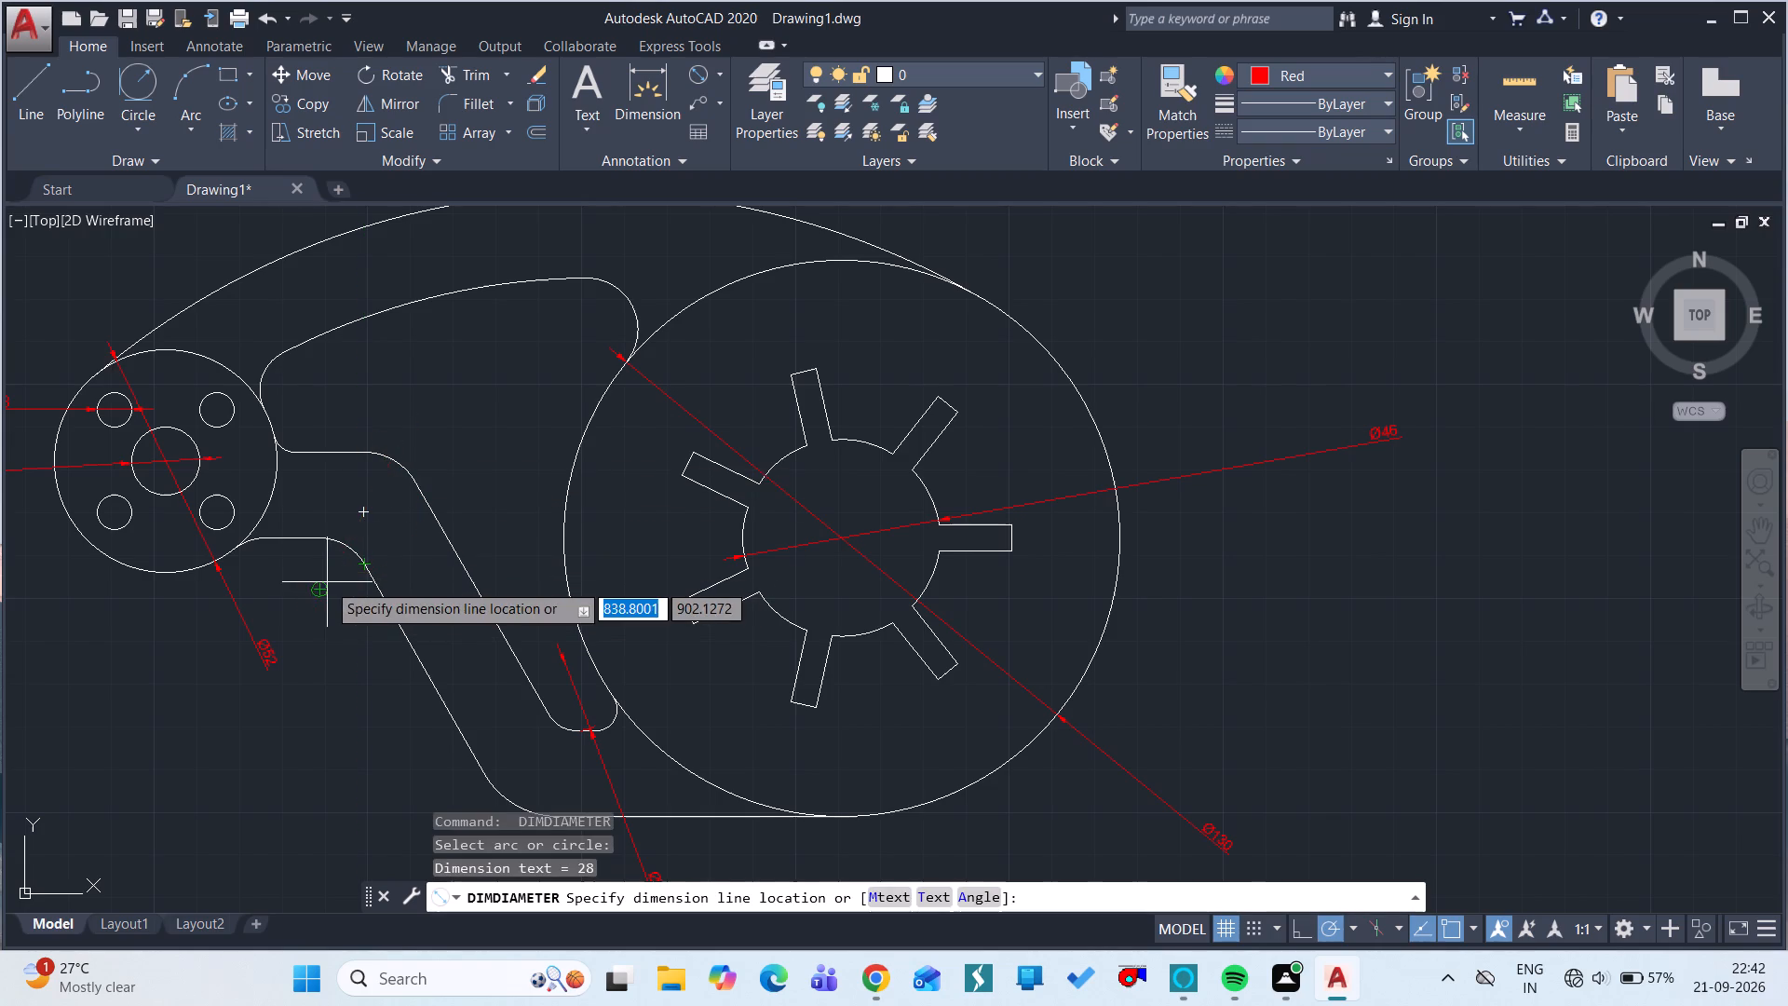
left_click(327, 582)
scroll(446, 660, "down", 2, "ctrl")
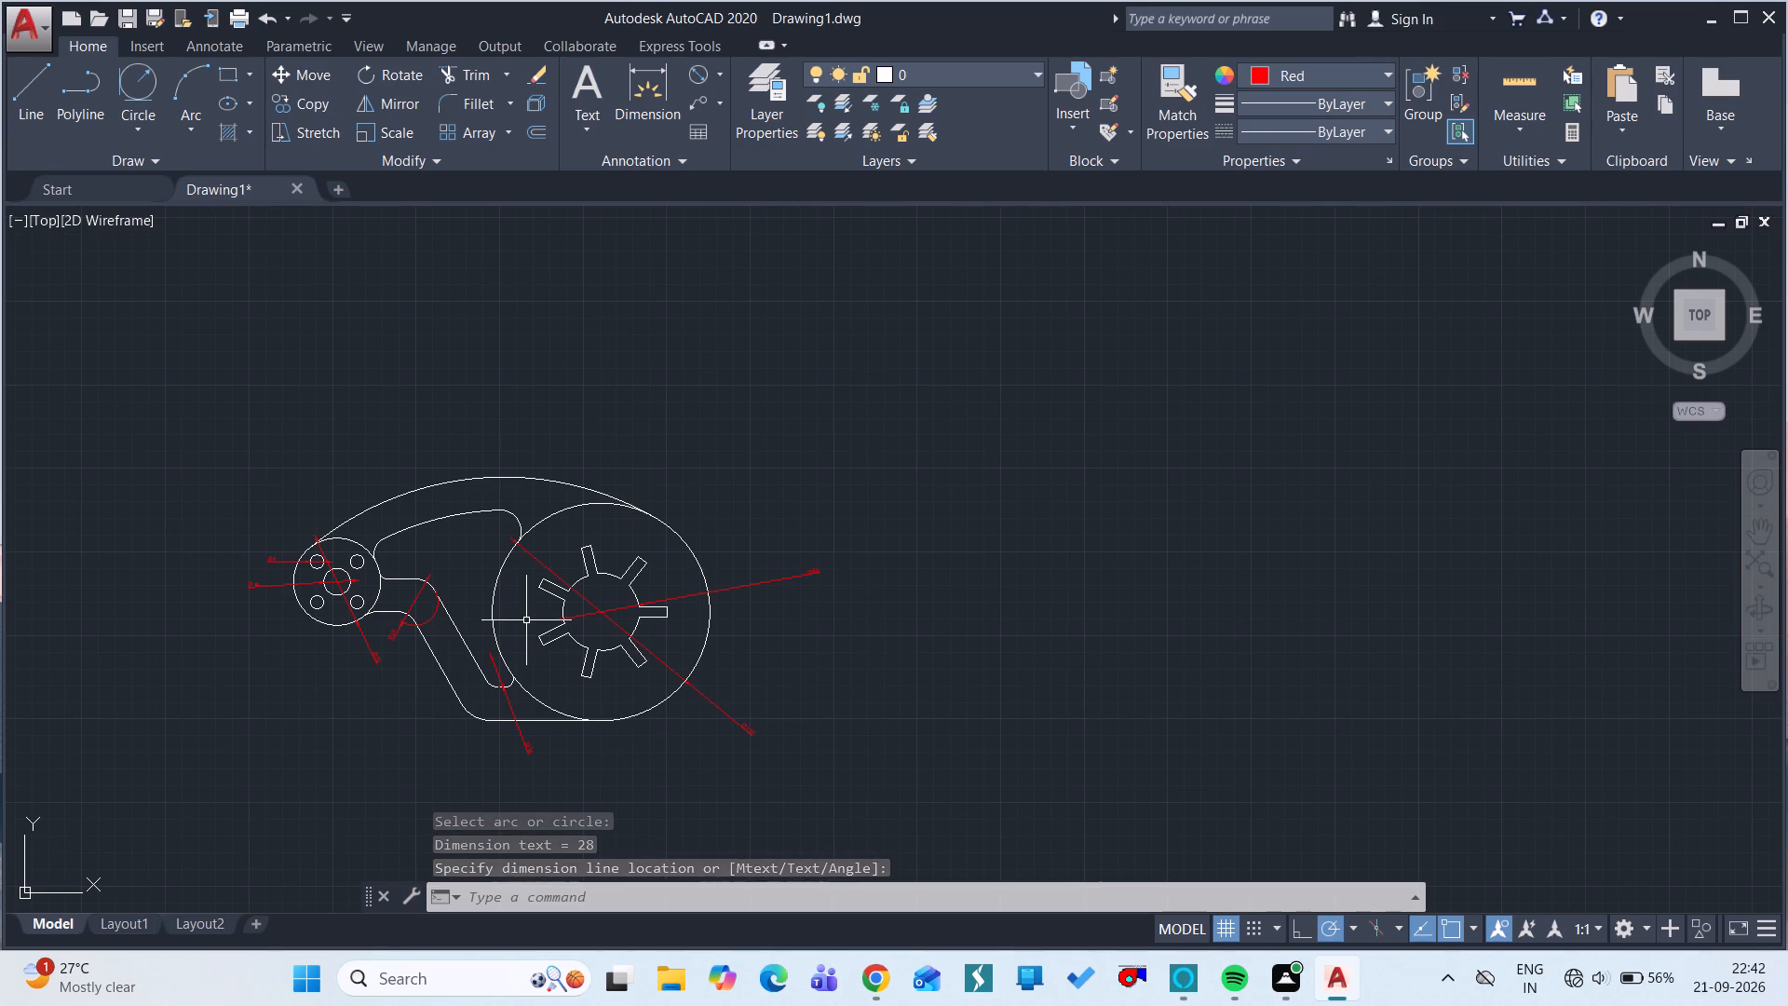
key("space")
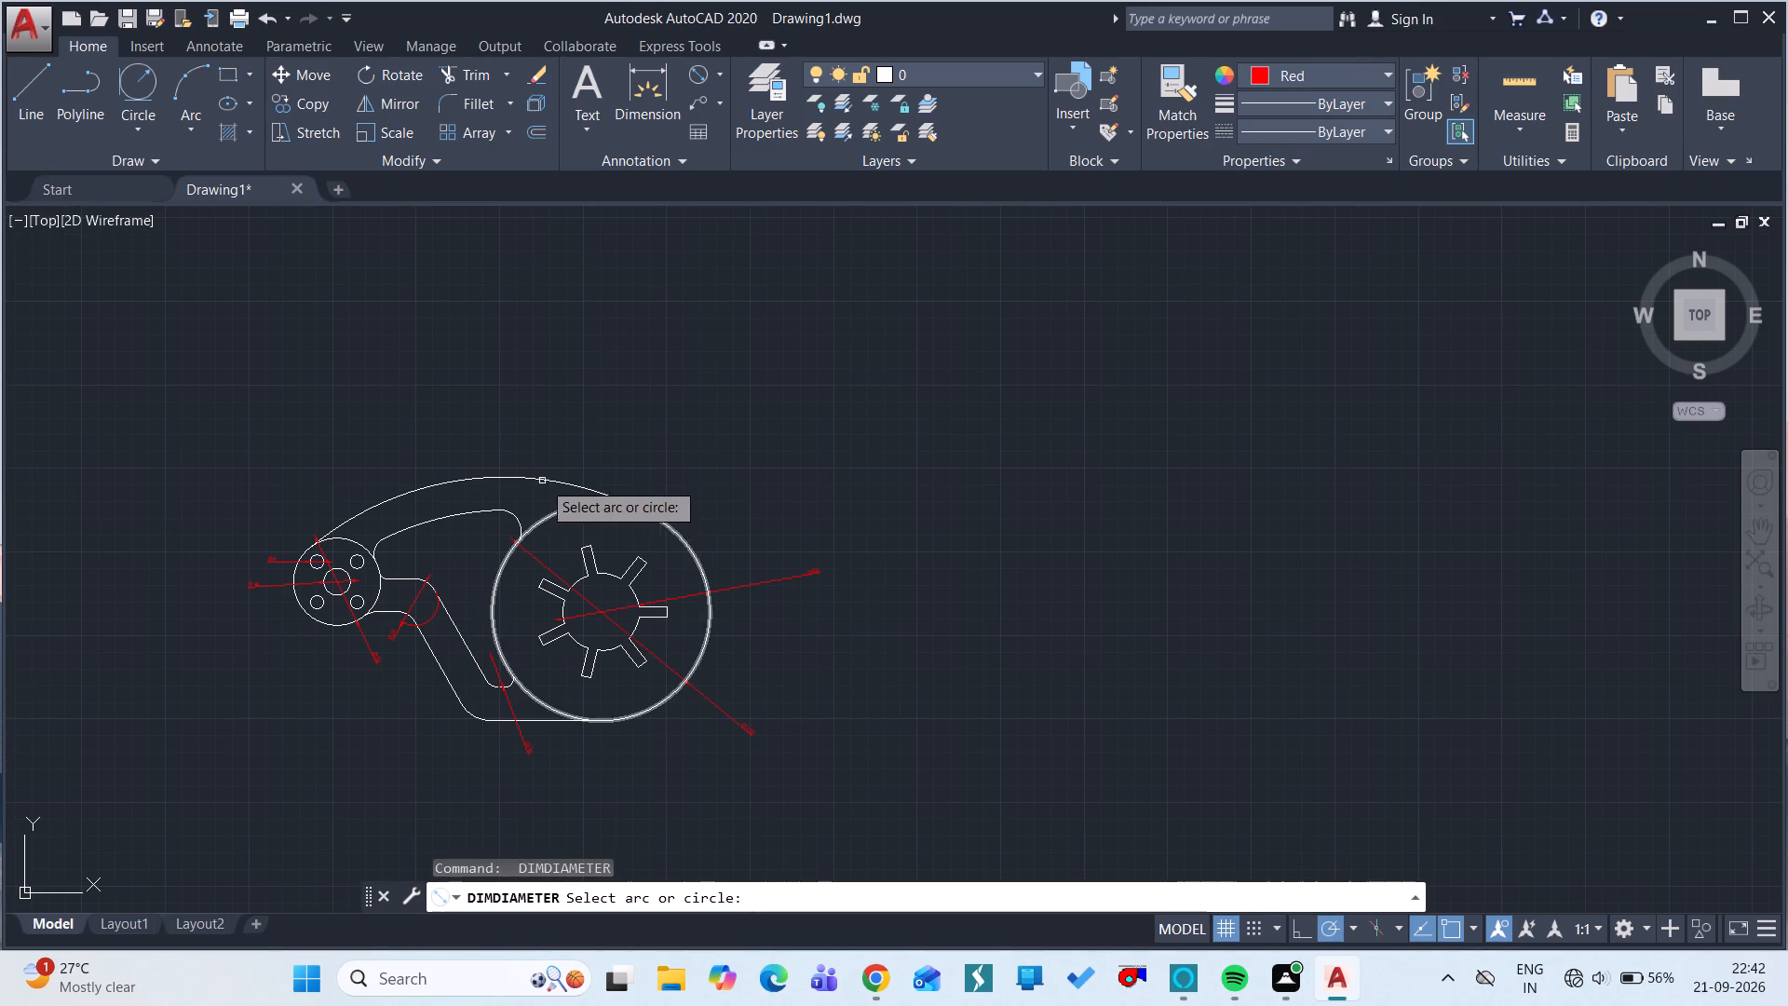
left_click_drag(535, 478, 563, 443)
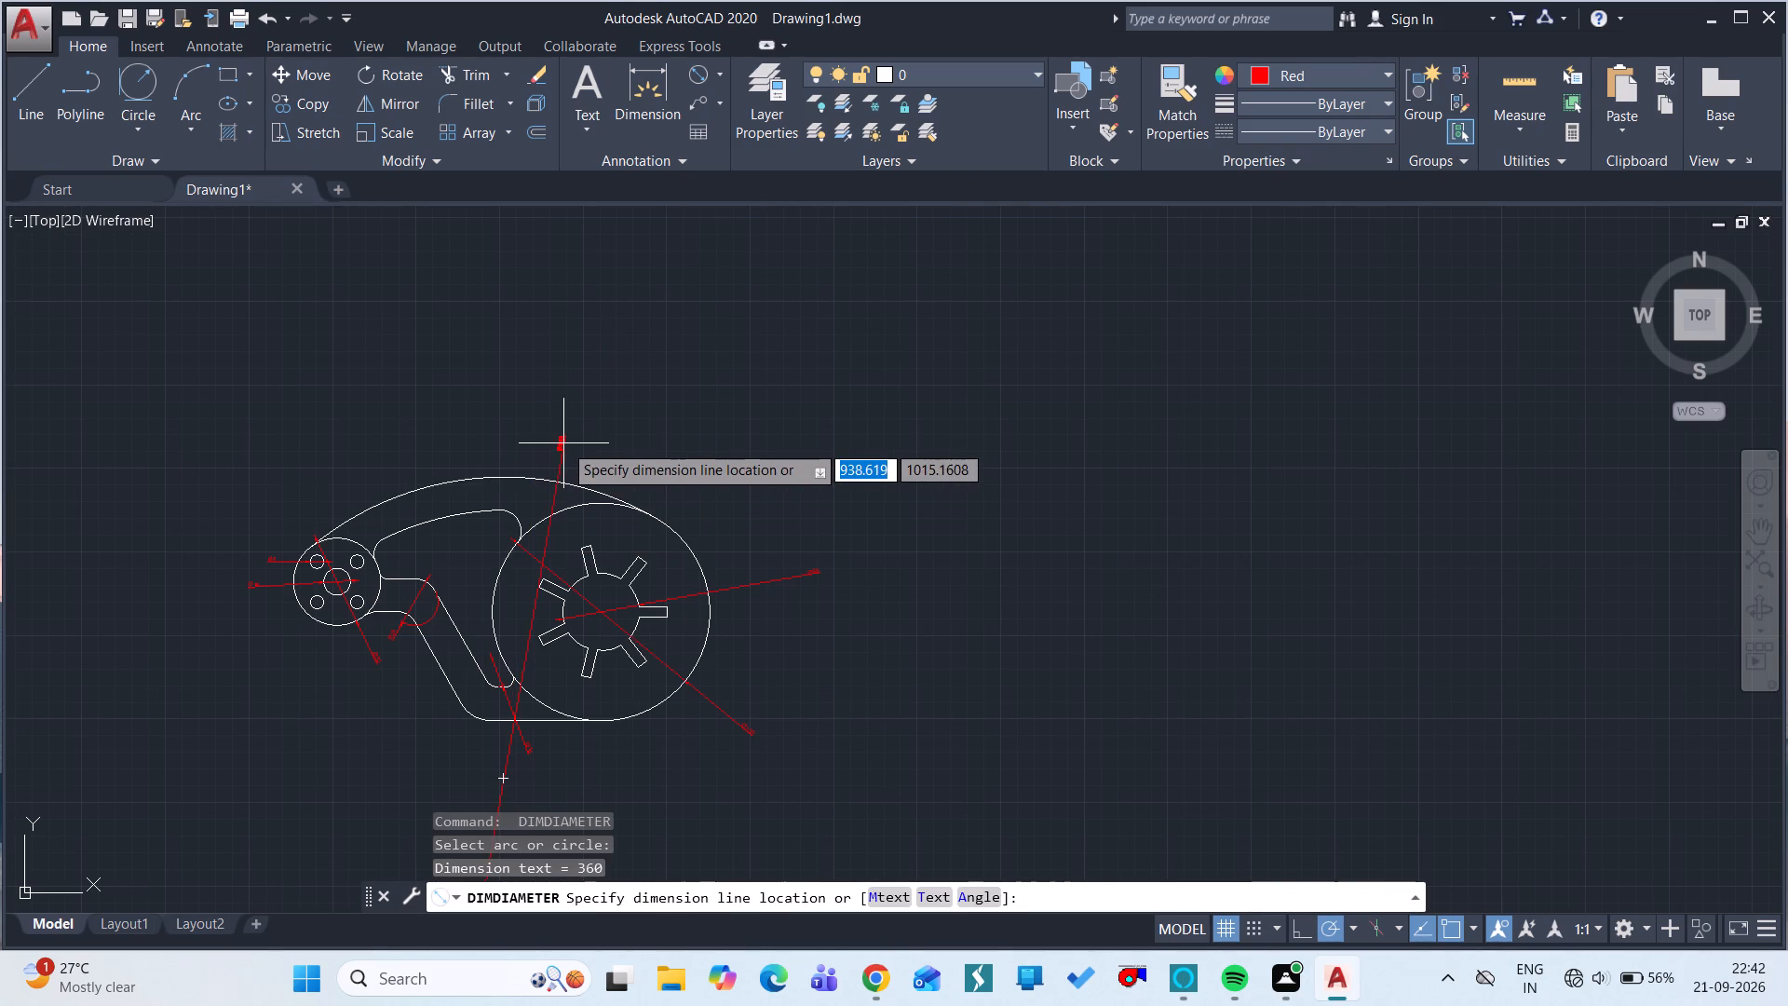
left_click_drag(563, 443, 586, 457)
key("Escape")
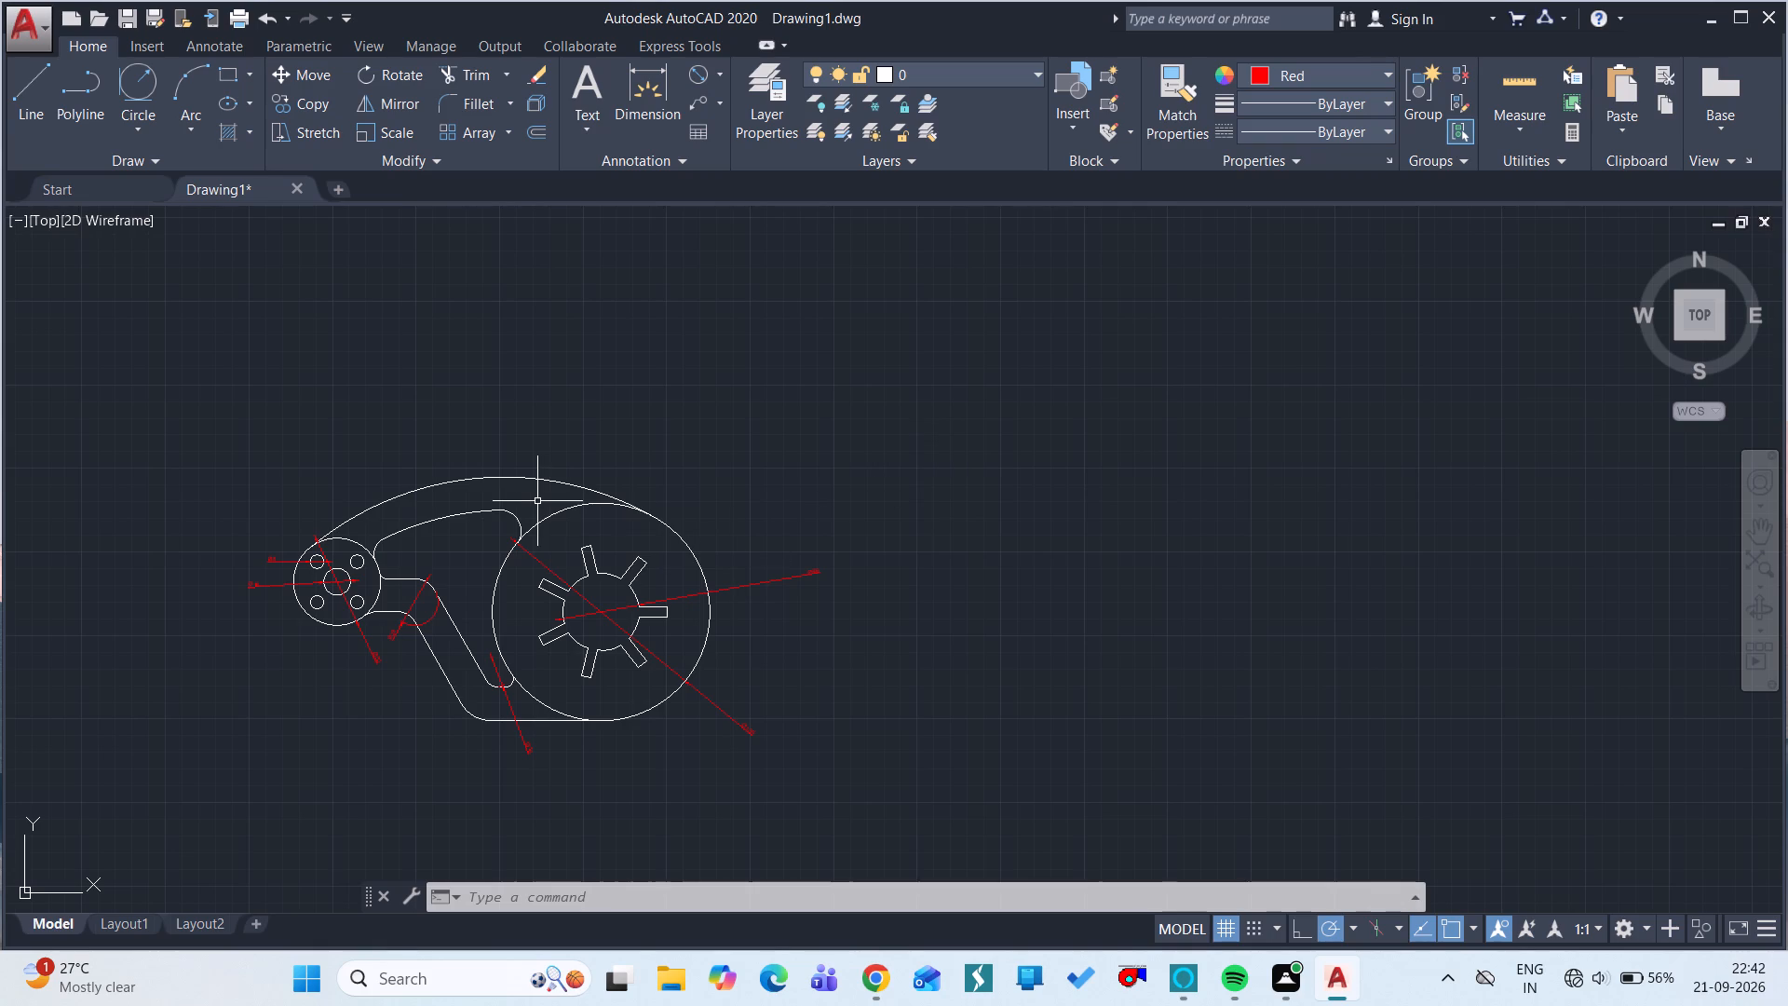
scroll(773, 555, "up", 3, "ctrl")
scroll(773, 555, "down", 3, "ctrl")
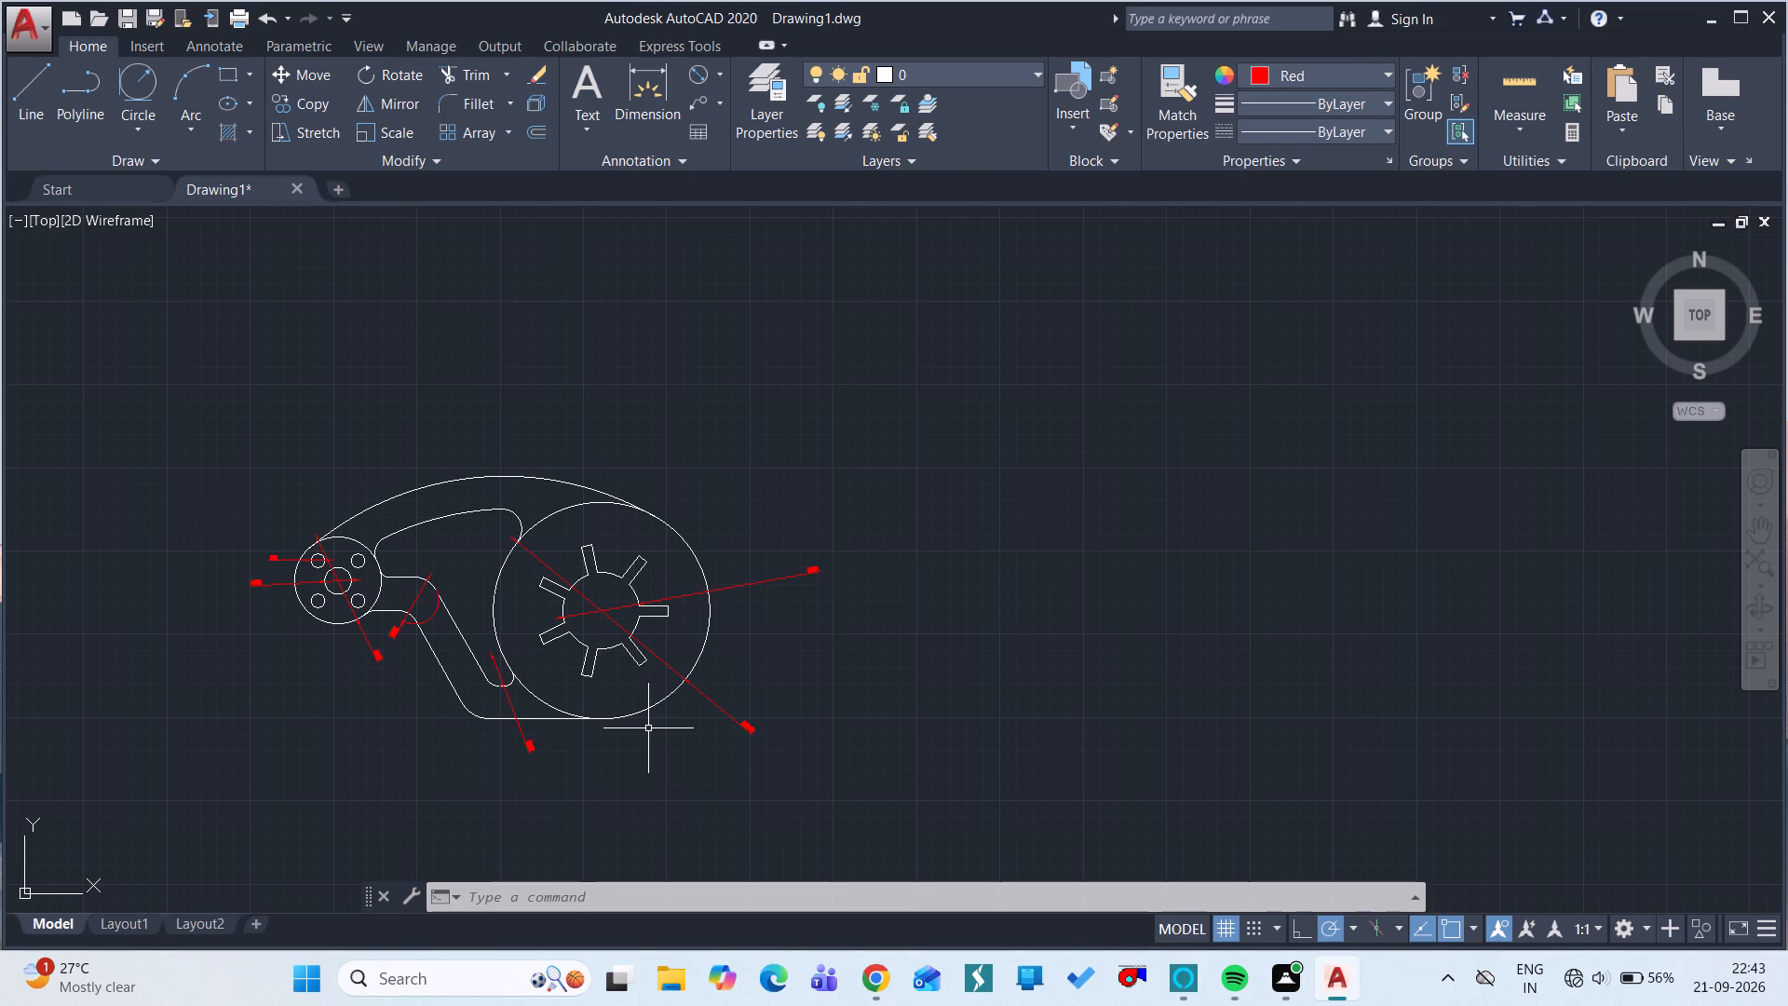
Set the current object colour to 248,215,49 for the linear dimensions and abandon the pending aligned dimension.
key("d")
type("ia")
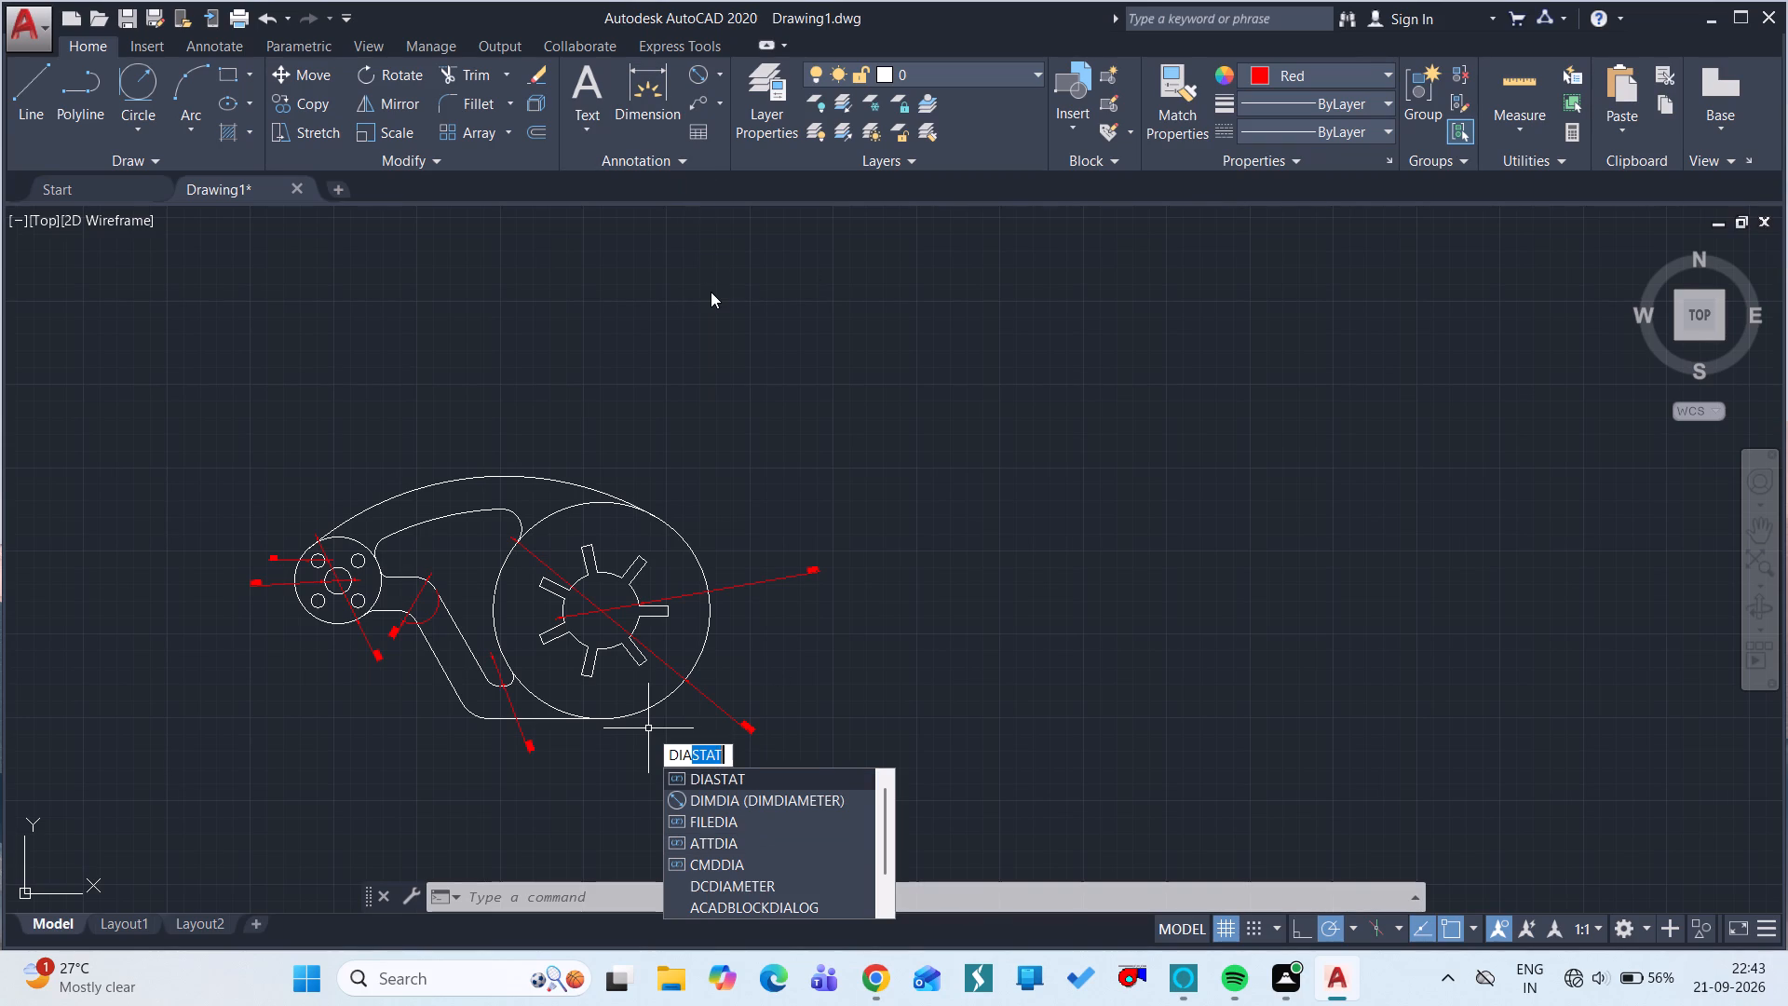
key("BackSpace")
key("m")
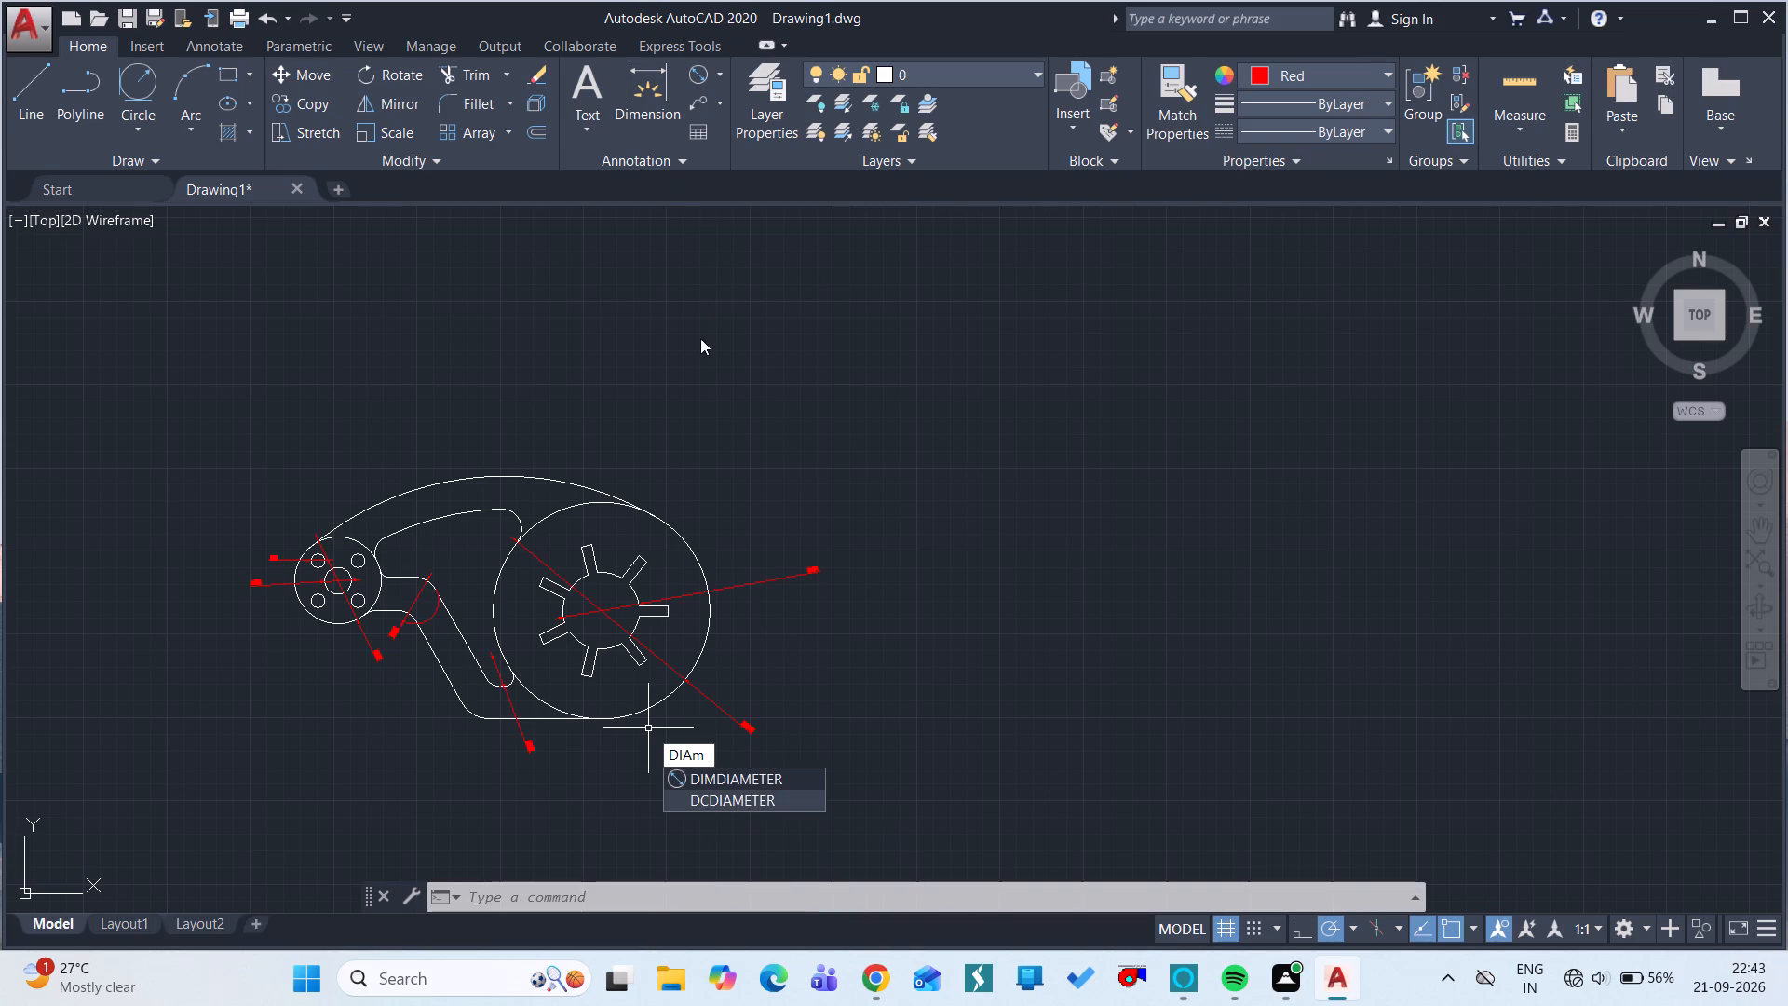
key("BackSpace")
key("BackSpace")
key("m")
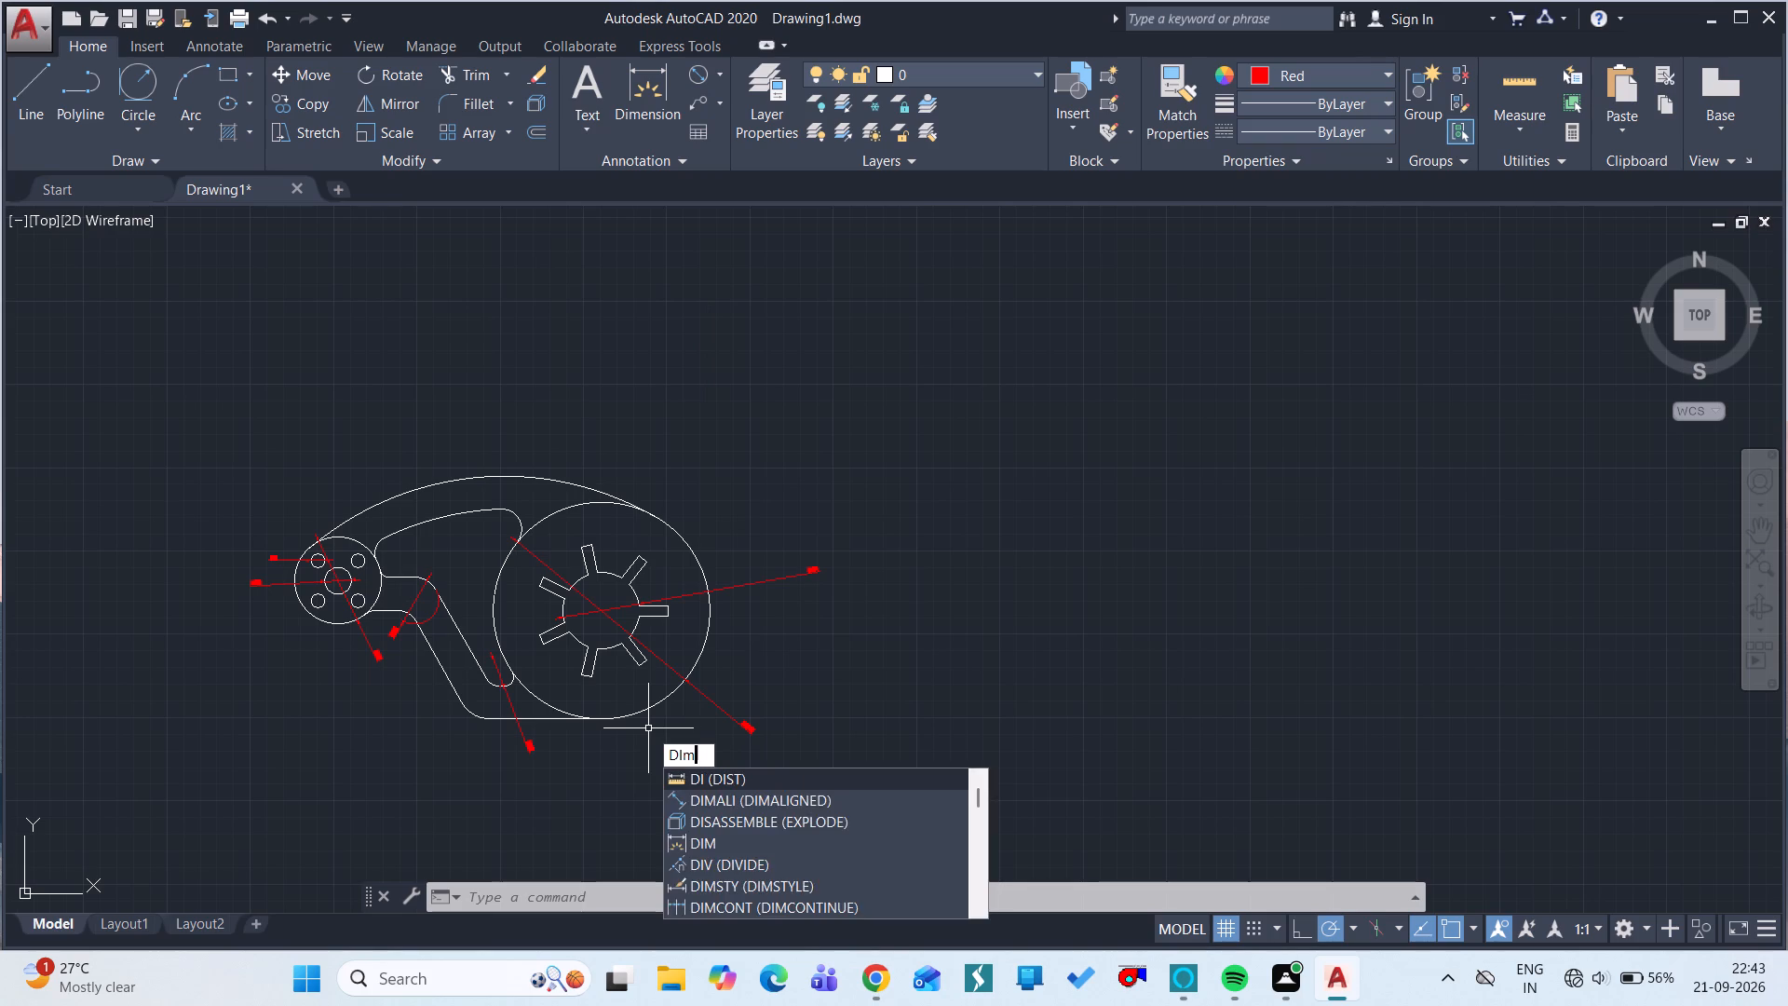
left_click(736, 804)
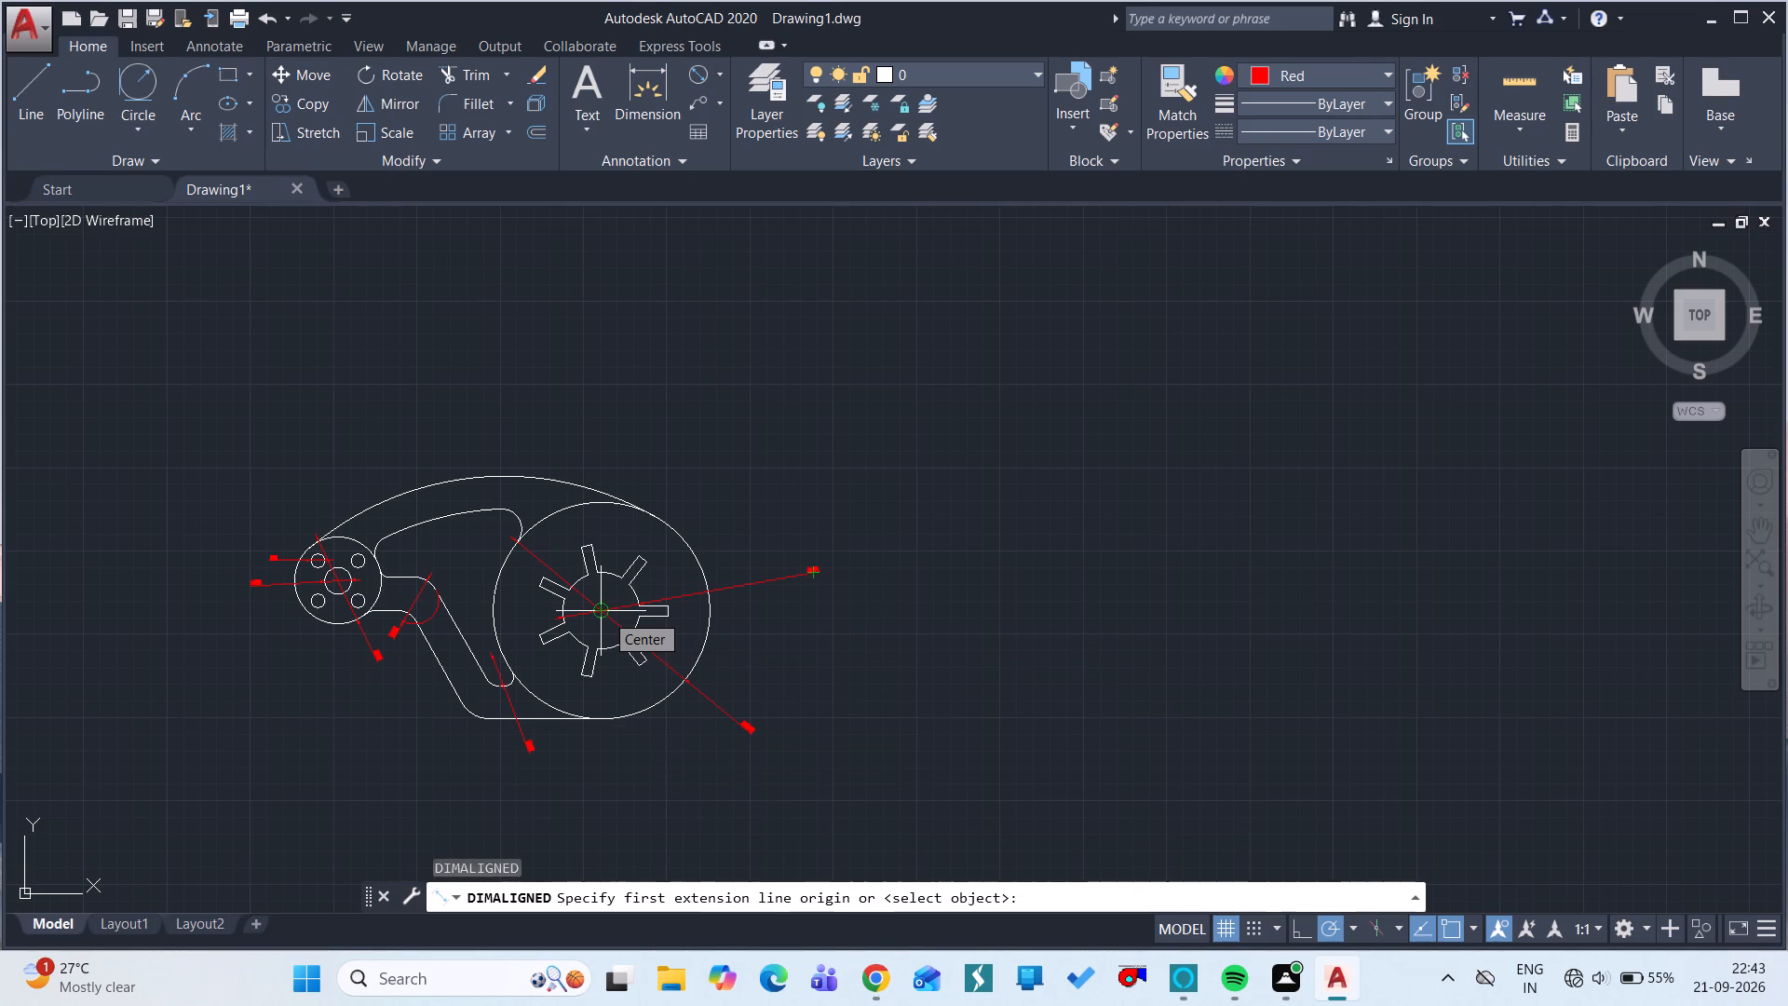
left_click(1389, 70)
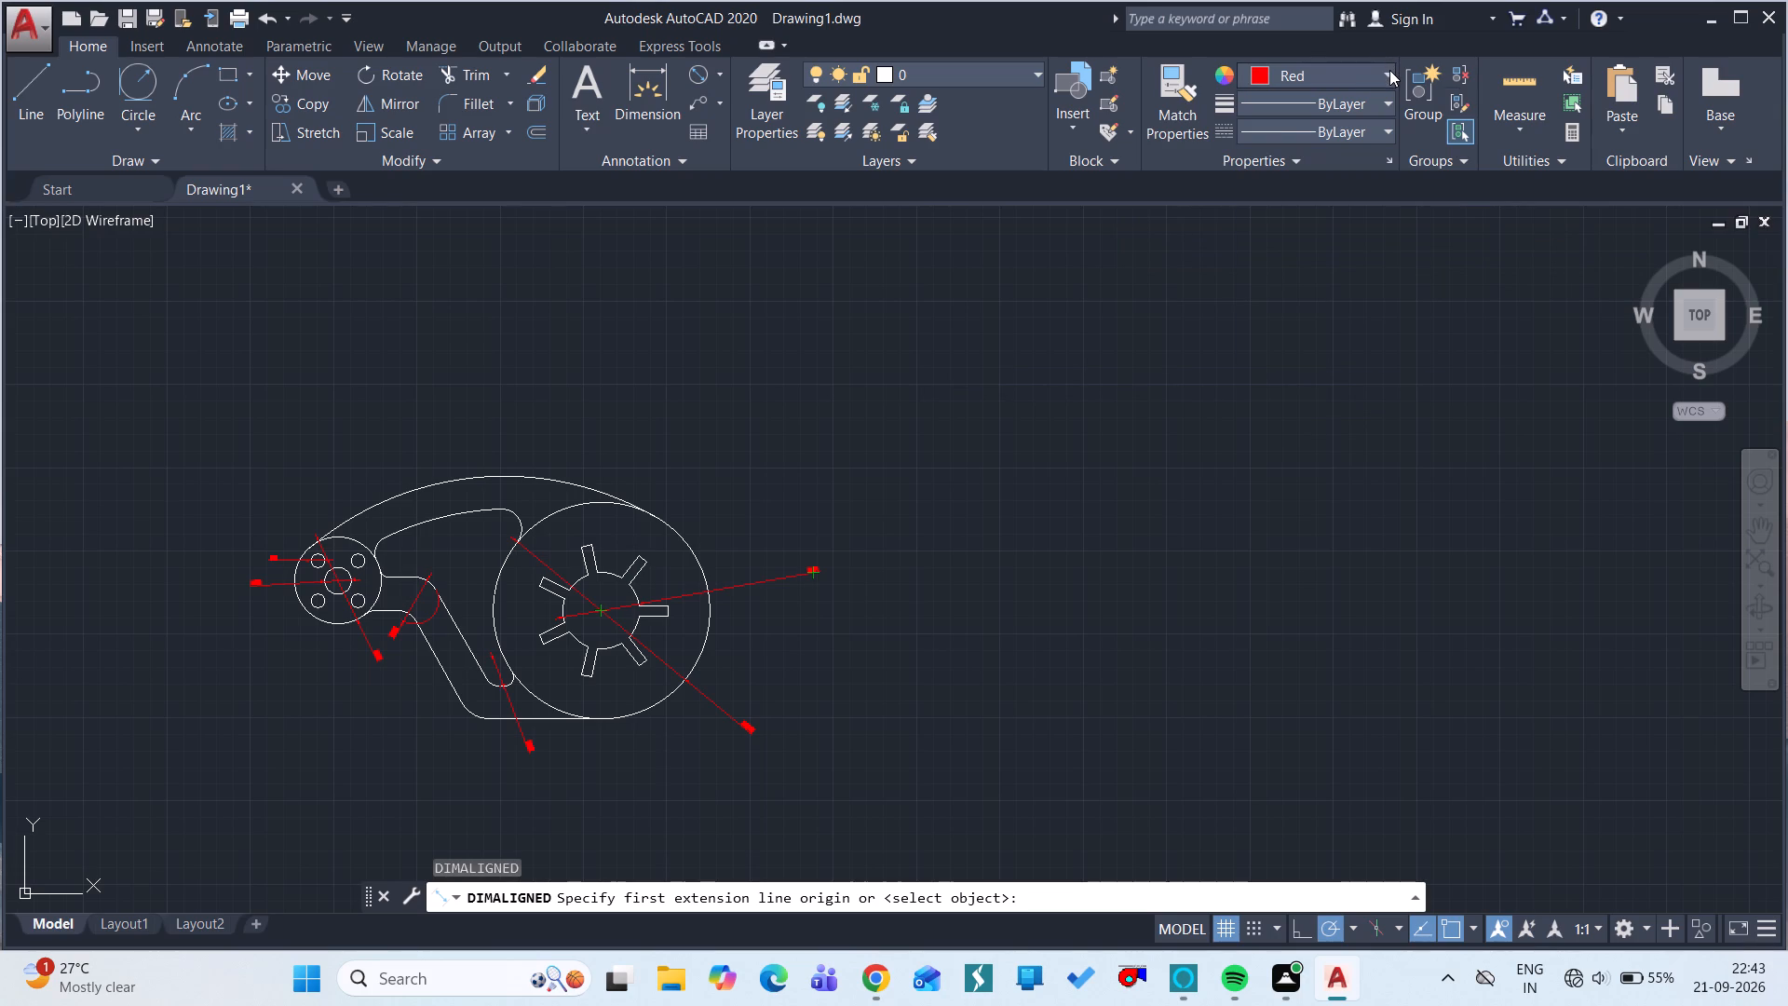
left_click(1277, 170)
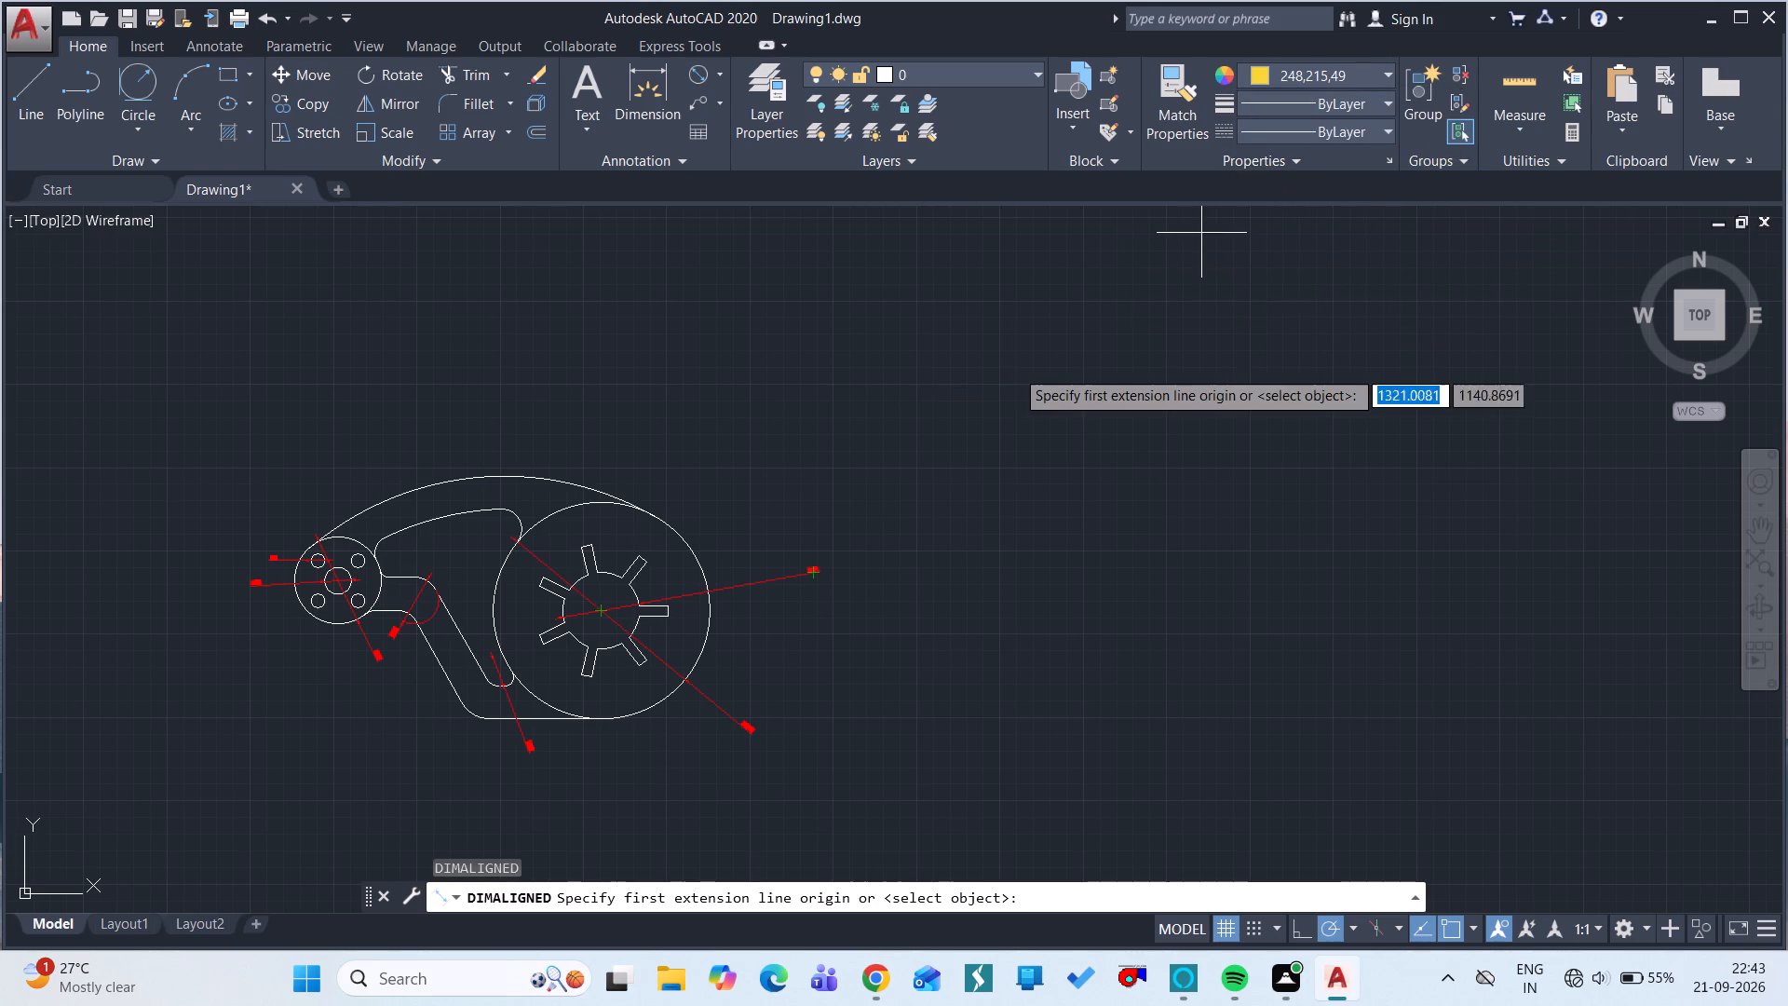
key("Escape")
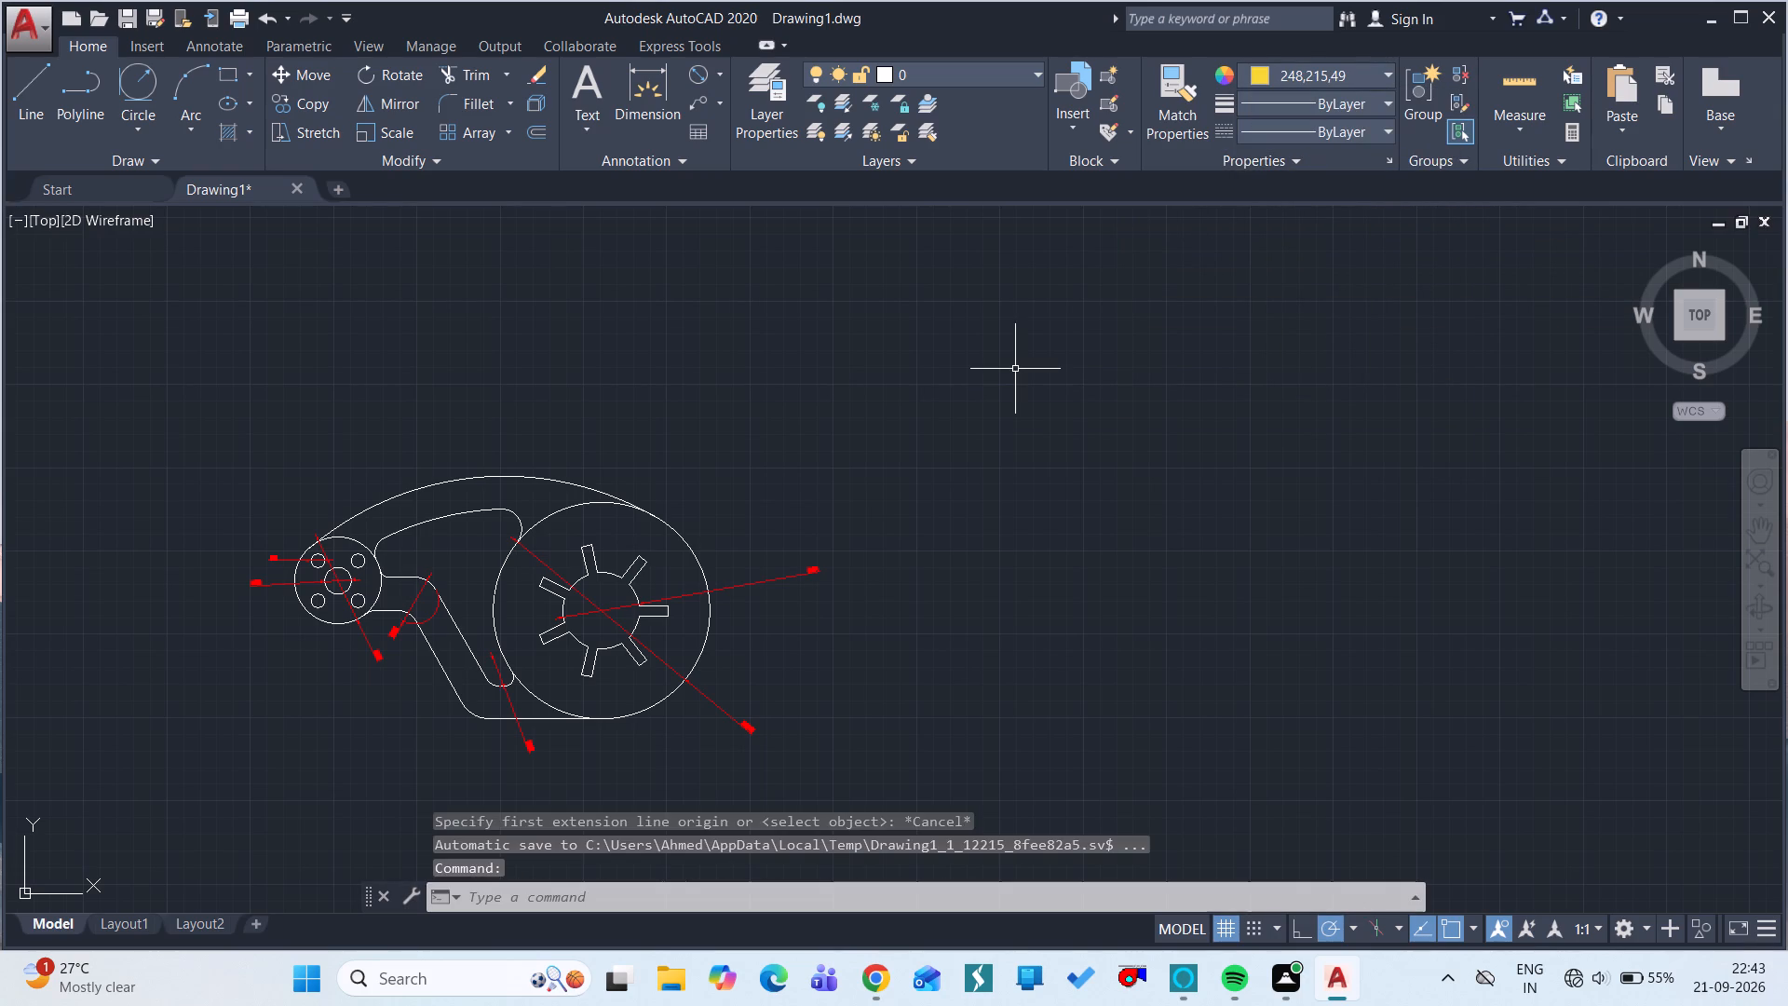
Add an aligned dimension for the horizontal distance between the large wheel's centre and the small flange's centre, placed below the outline.
type("dim")
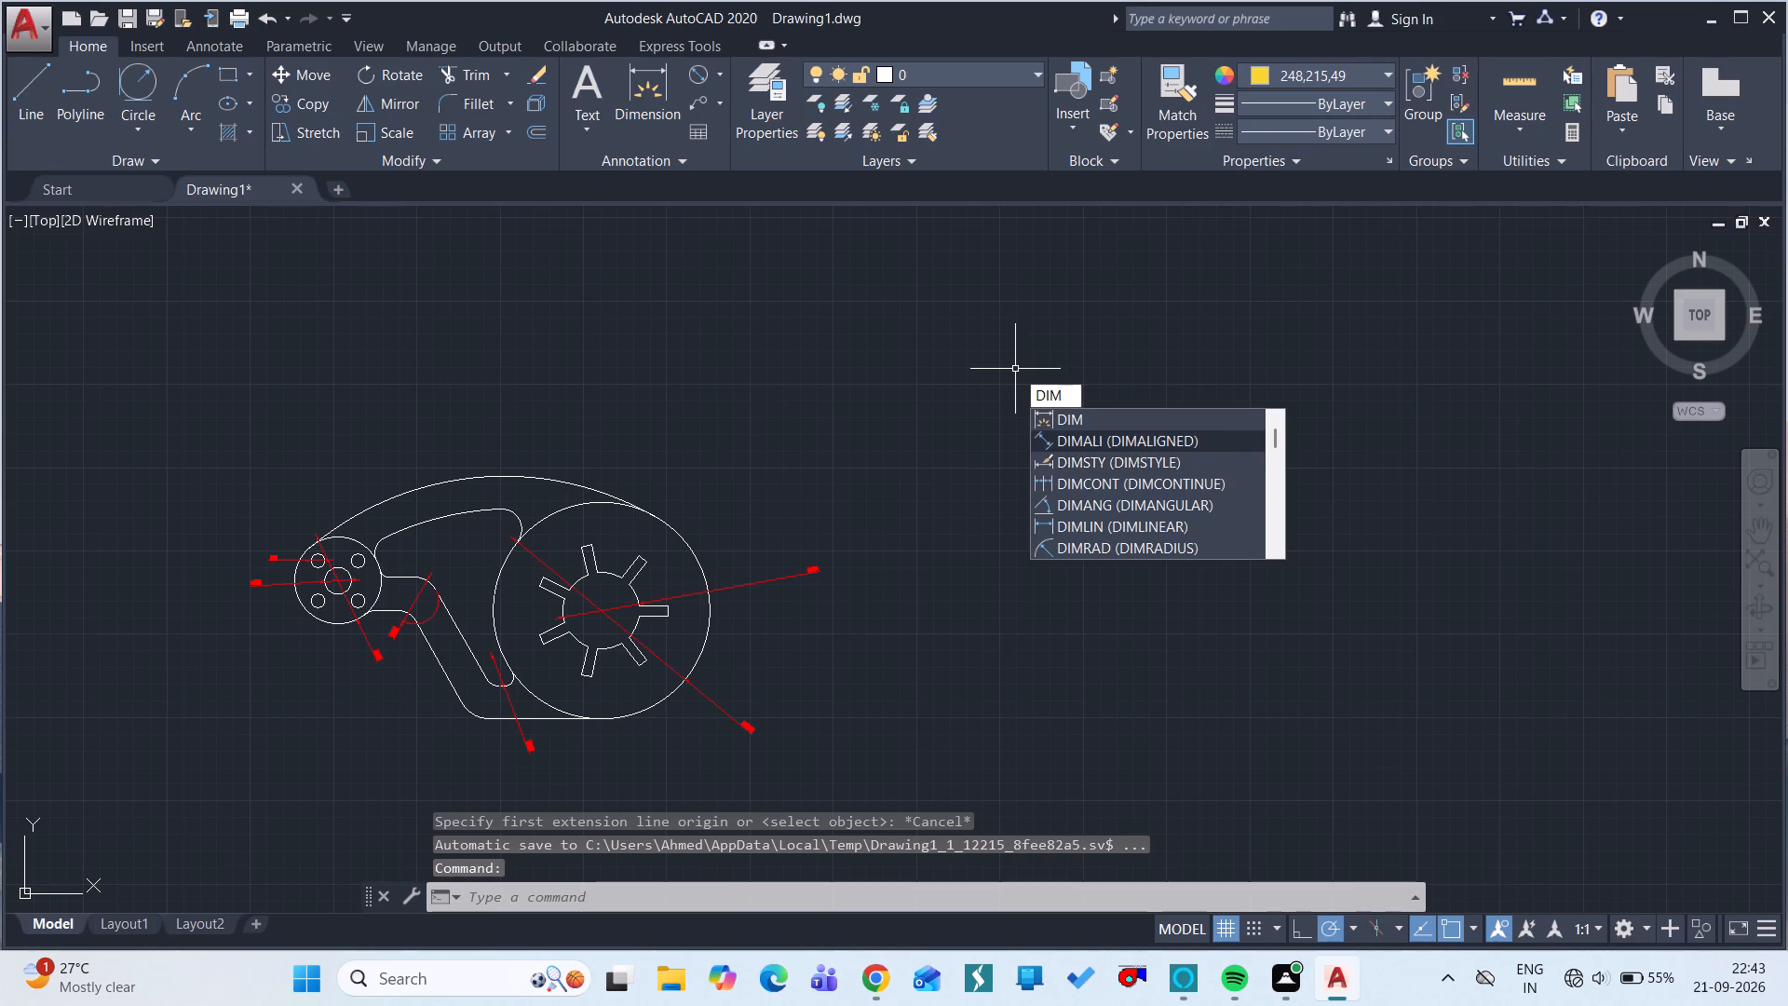
left_click(1132, 447)
left_click_drag(605, 610, 366, 617)
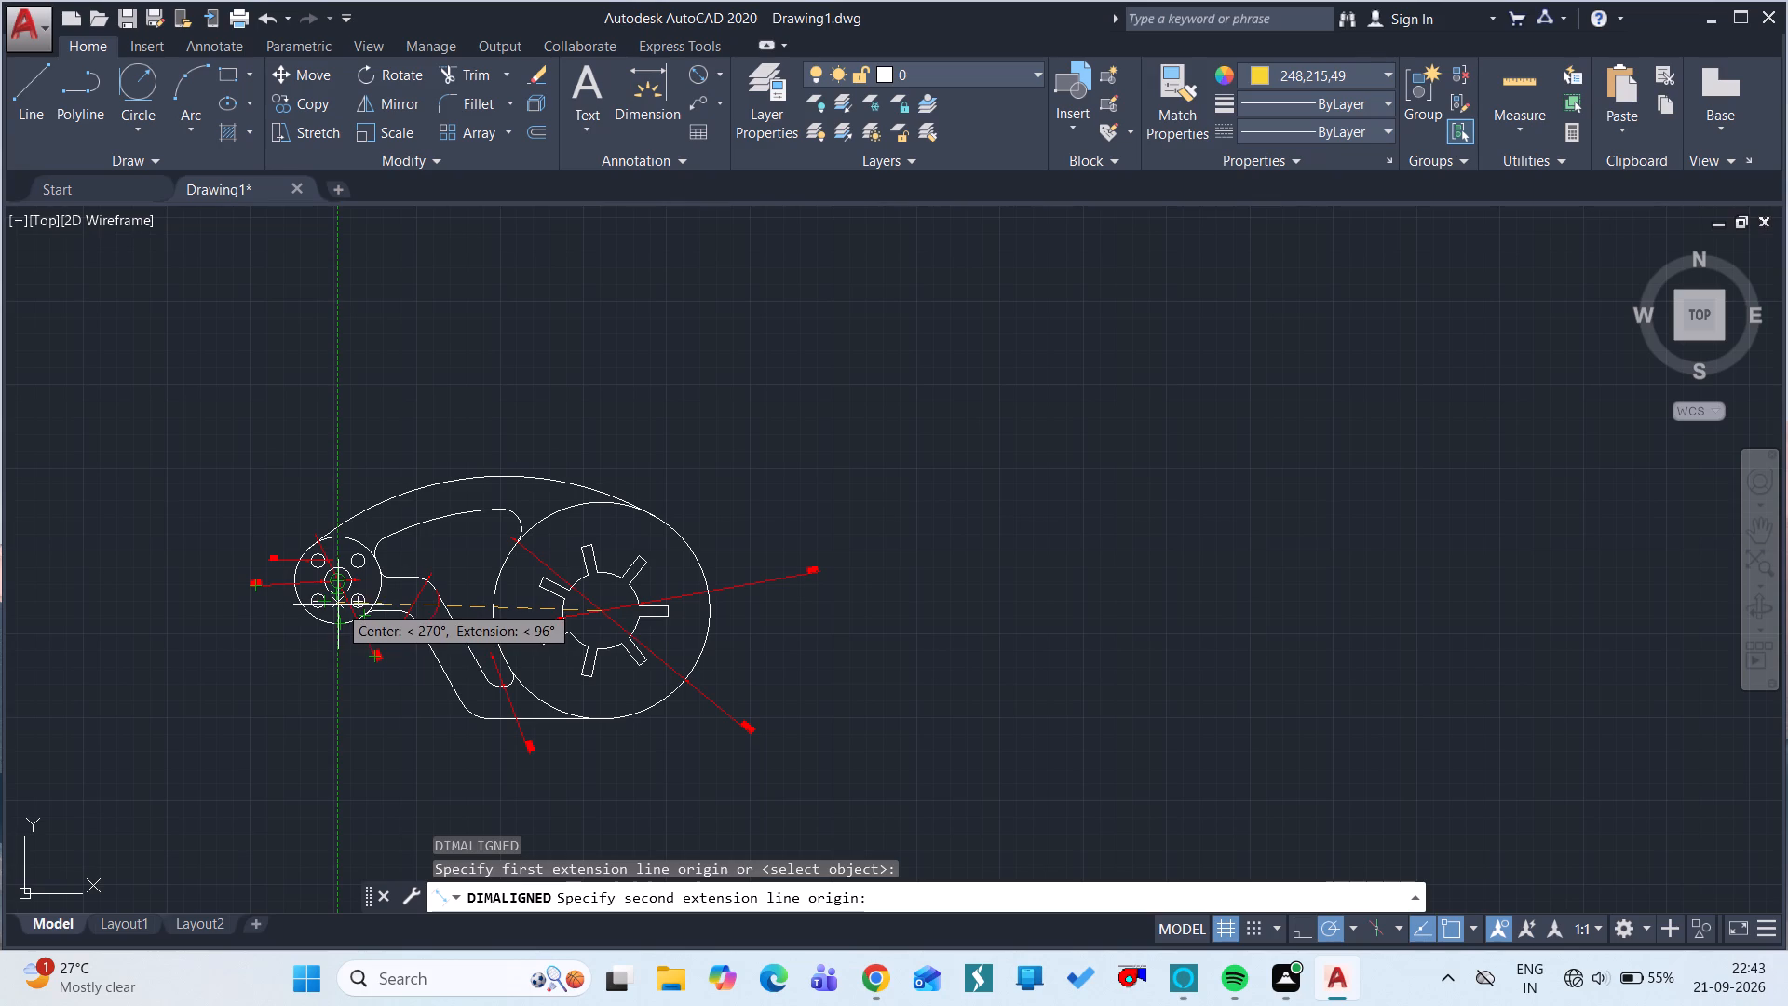
scroll(339, 614, "up", 1, "ctrl")
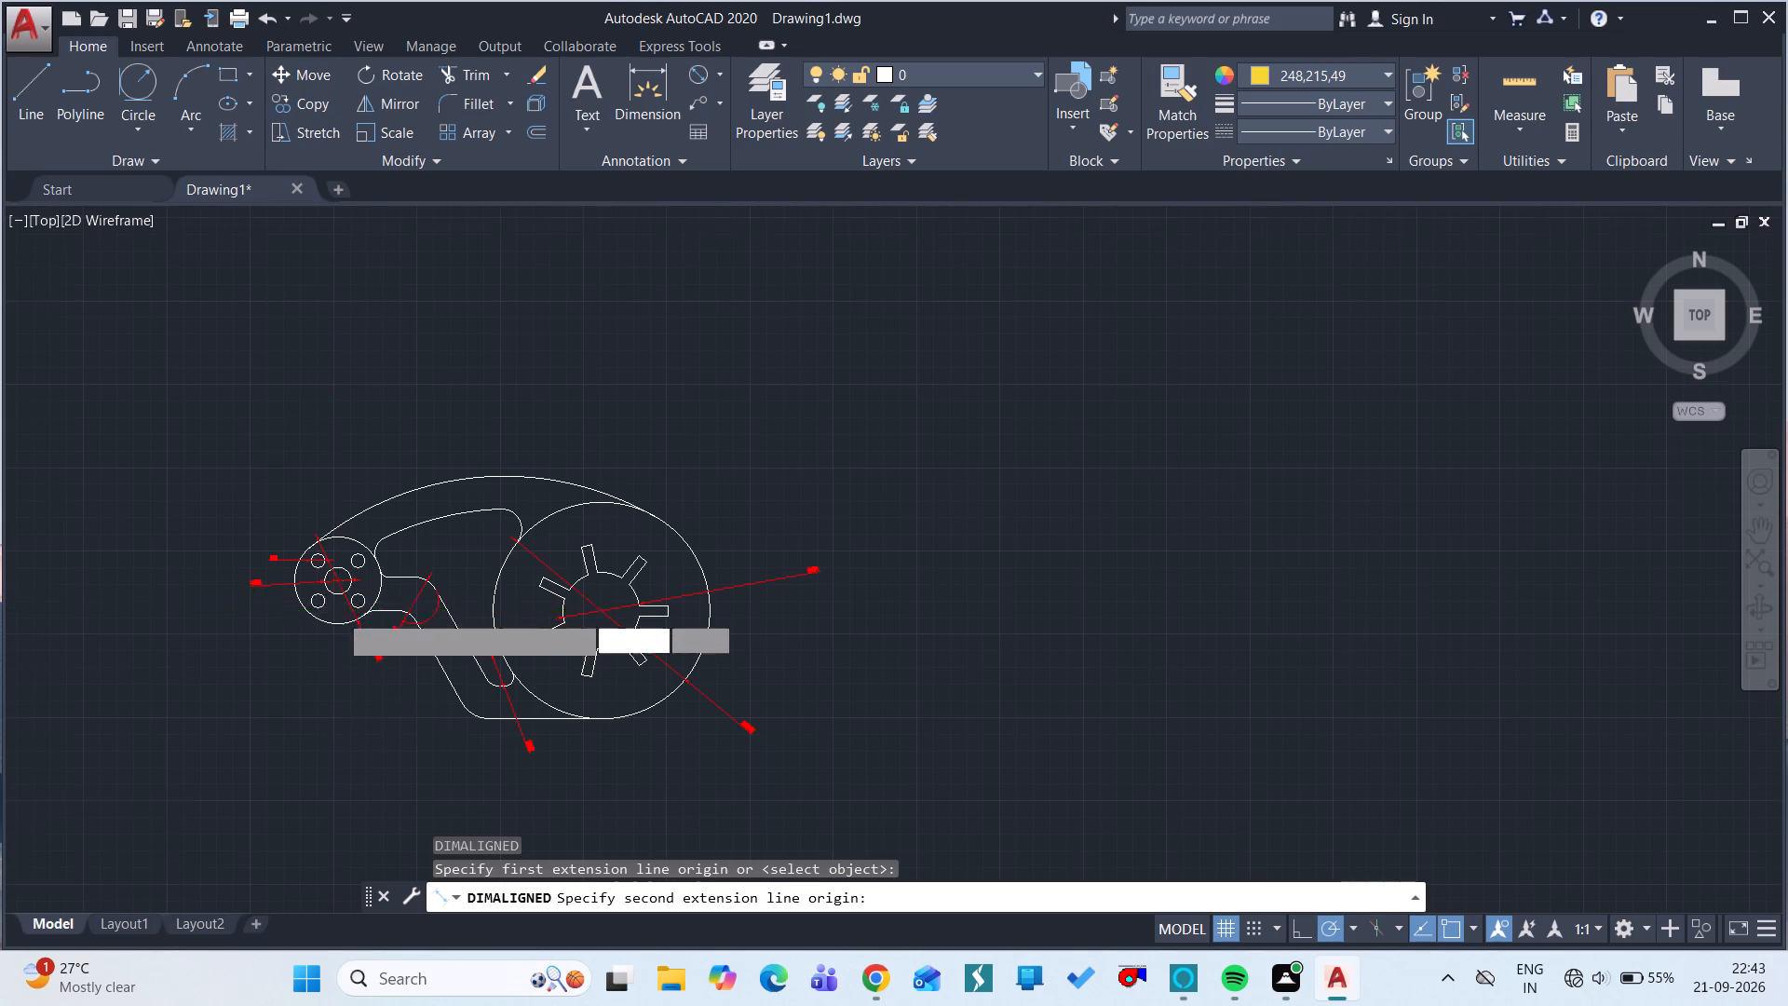
scroll(339, 614, "up", 2, "ctrl")
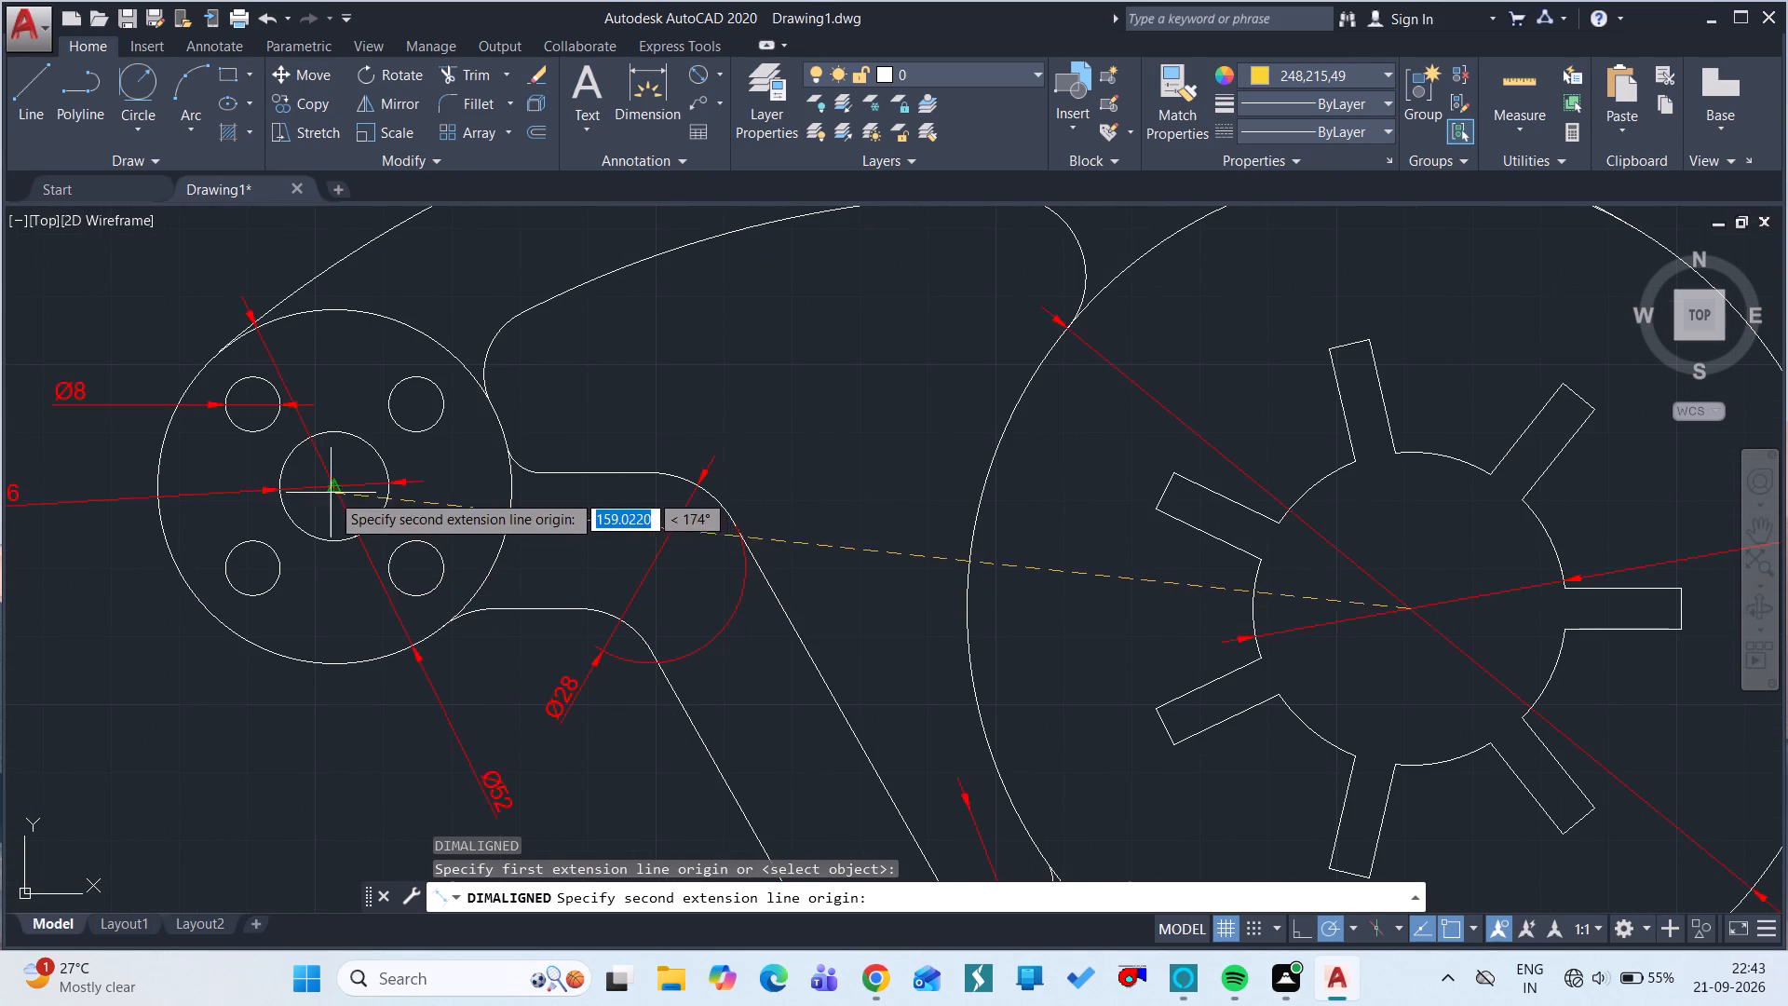
left_click(333, 609)
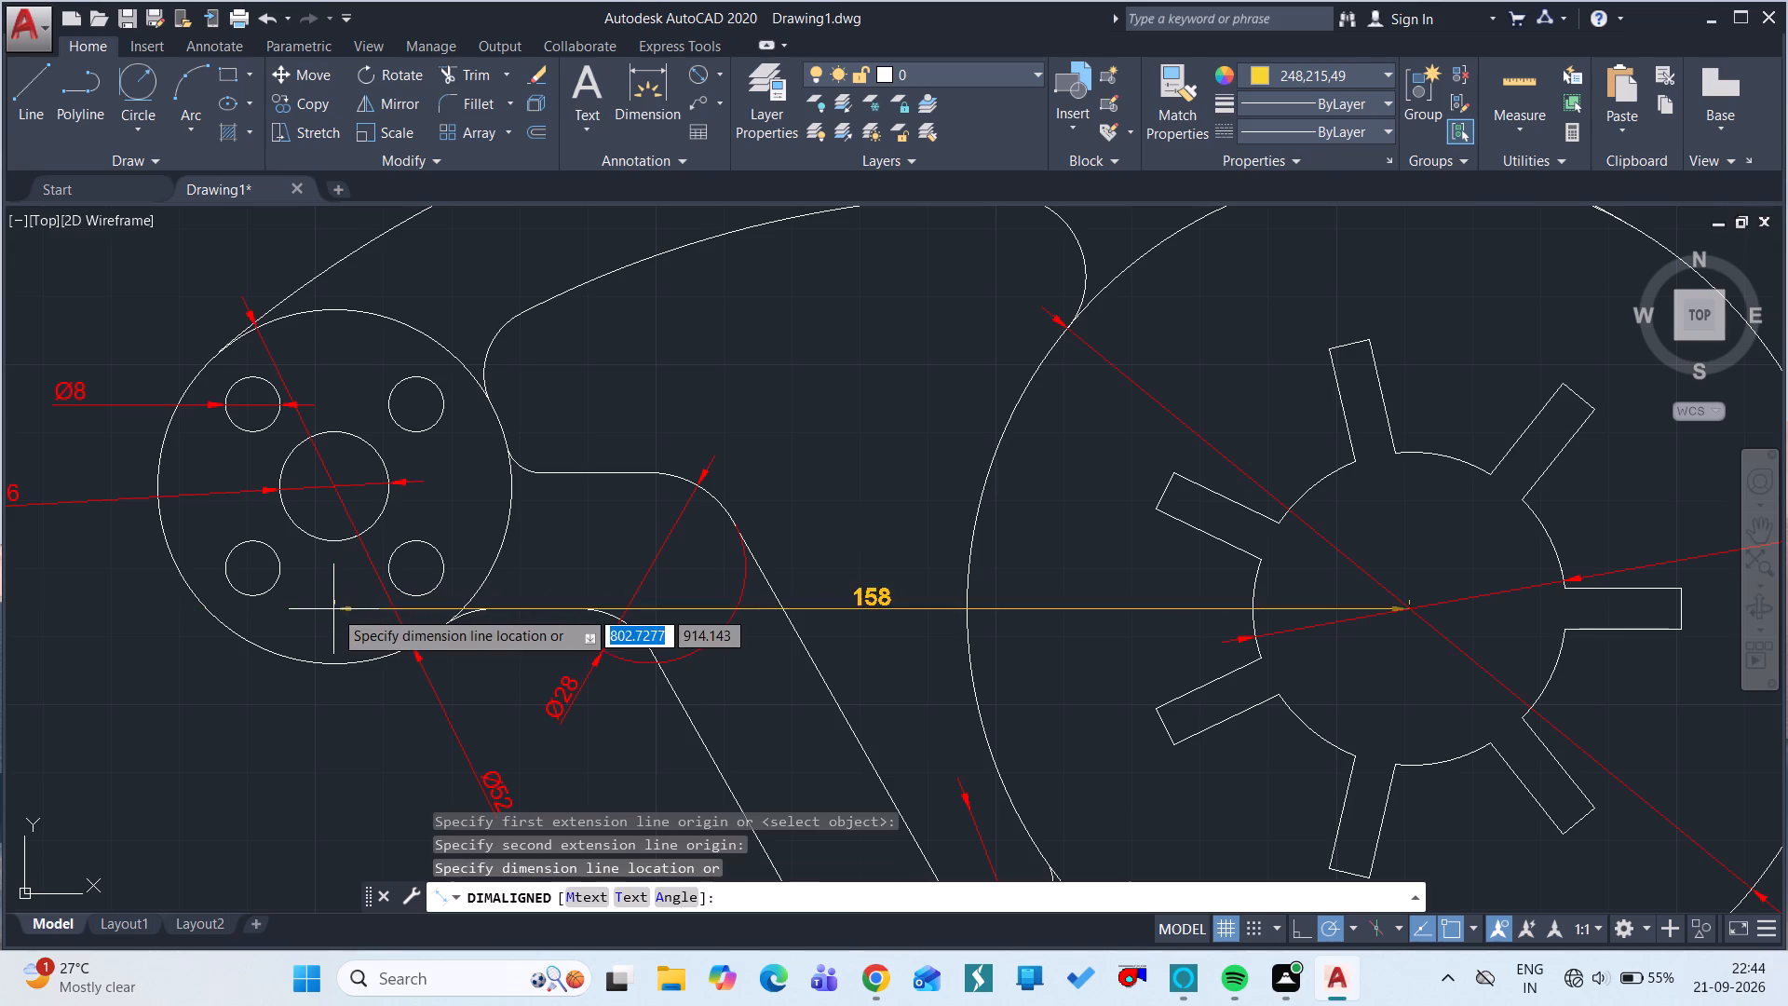
scroll(318, 727, "down", 5, "ctrl")
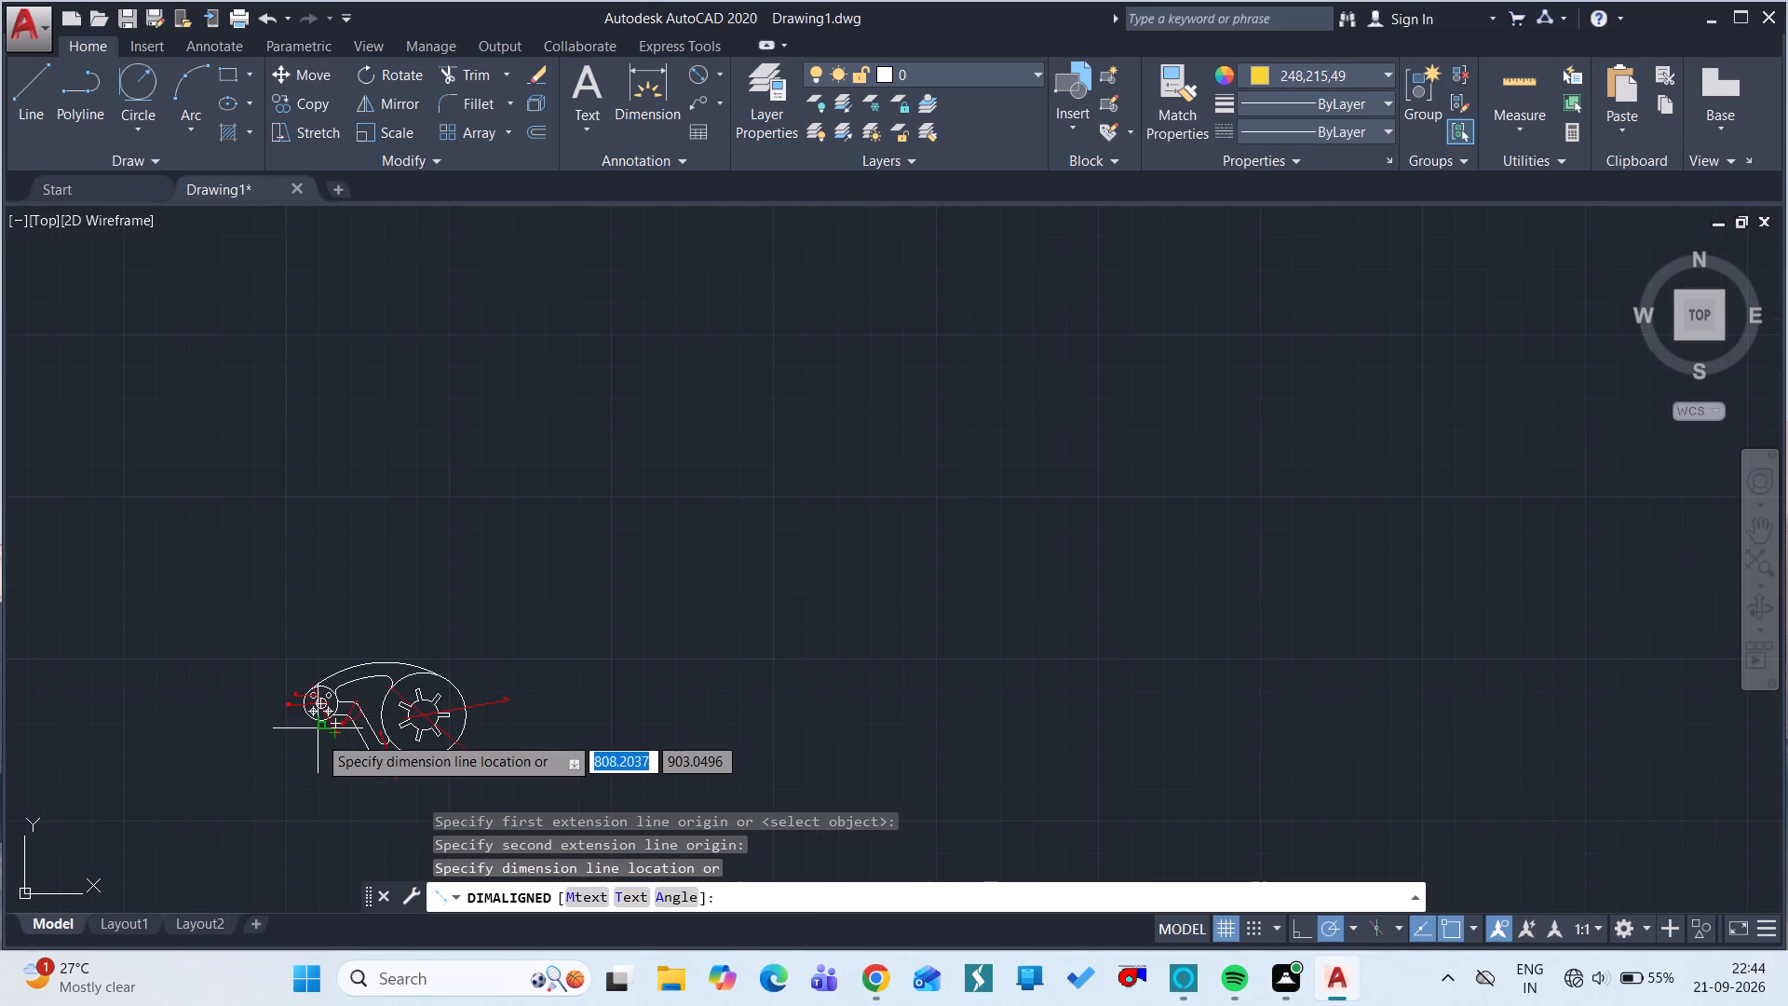
left_click(318, 791)
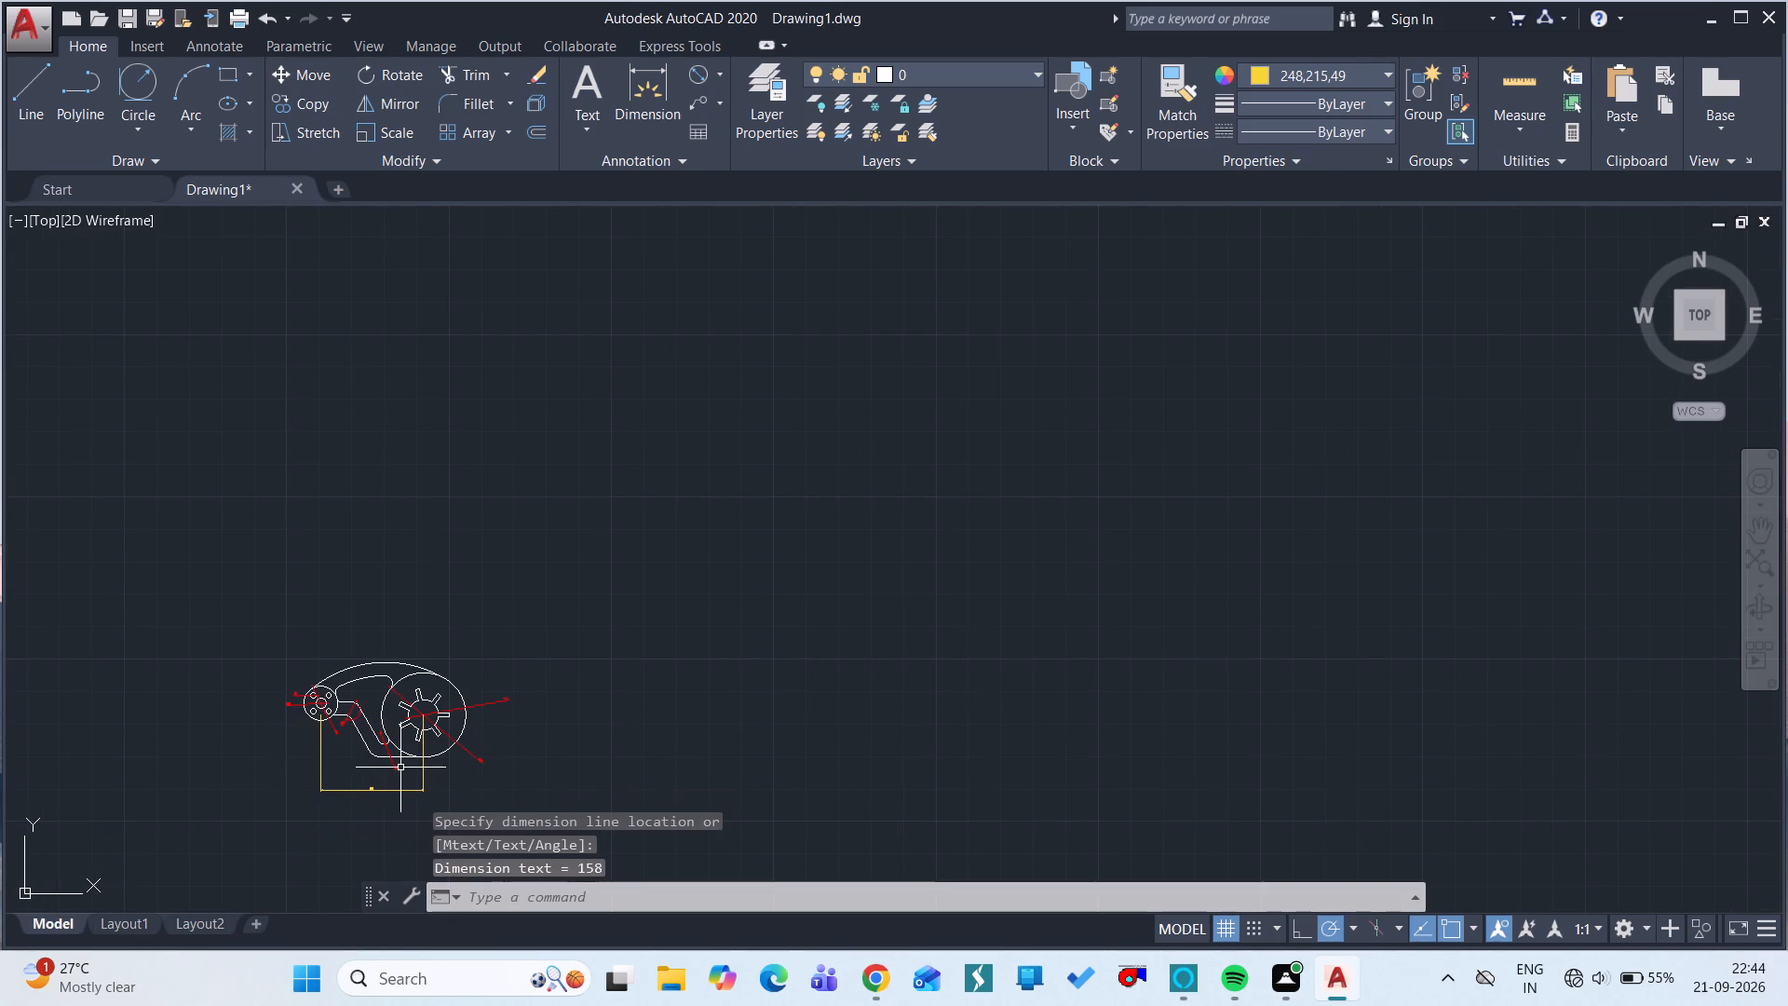
Add an aligned dimension from the wheel's bottom tangent point to the lower arm's outer corner, placed between the outline and the centre-distance dimension.
scroll(404, 754, "up", 3, "ctrl")
key("space")
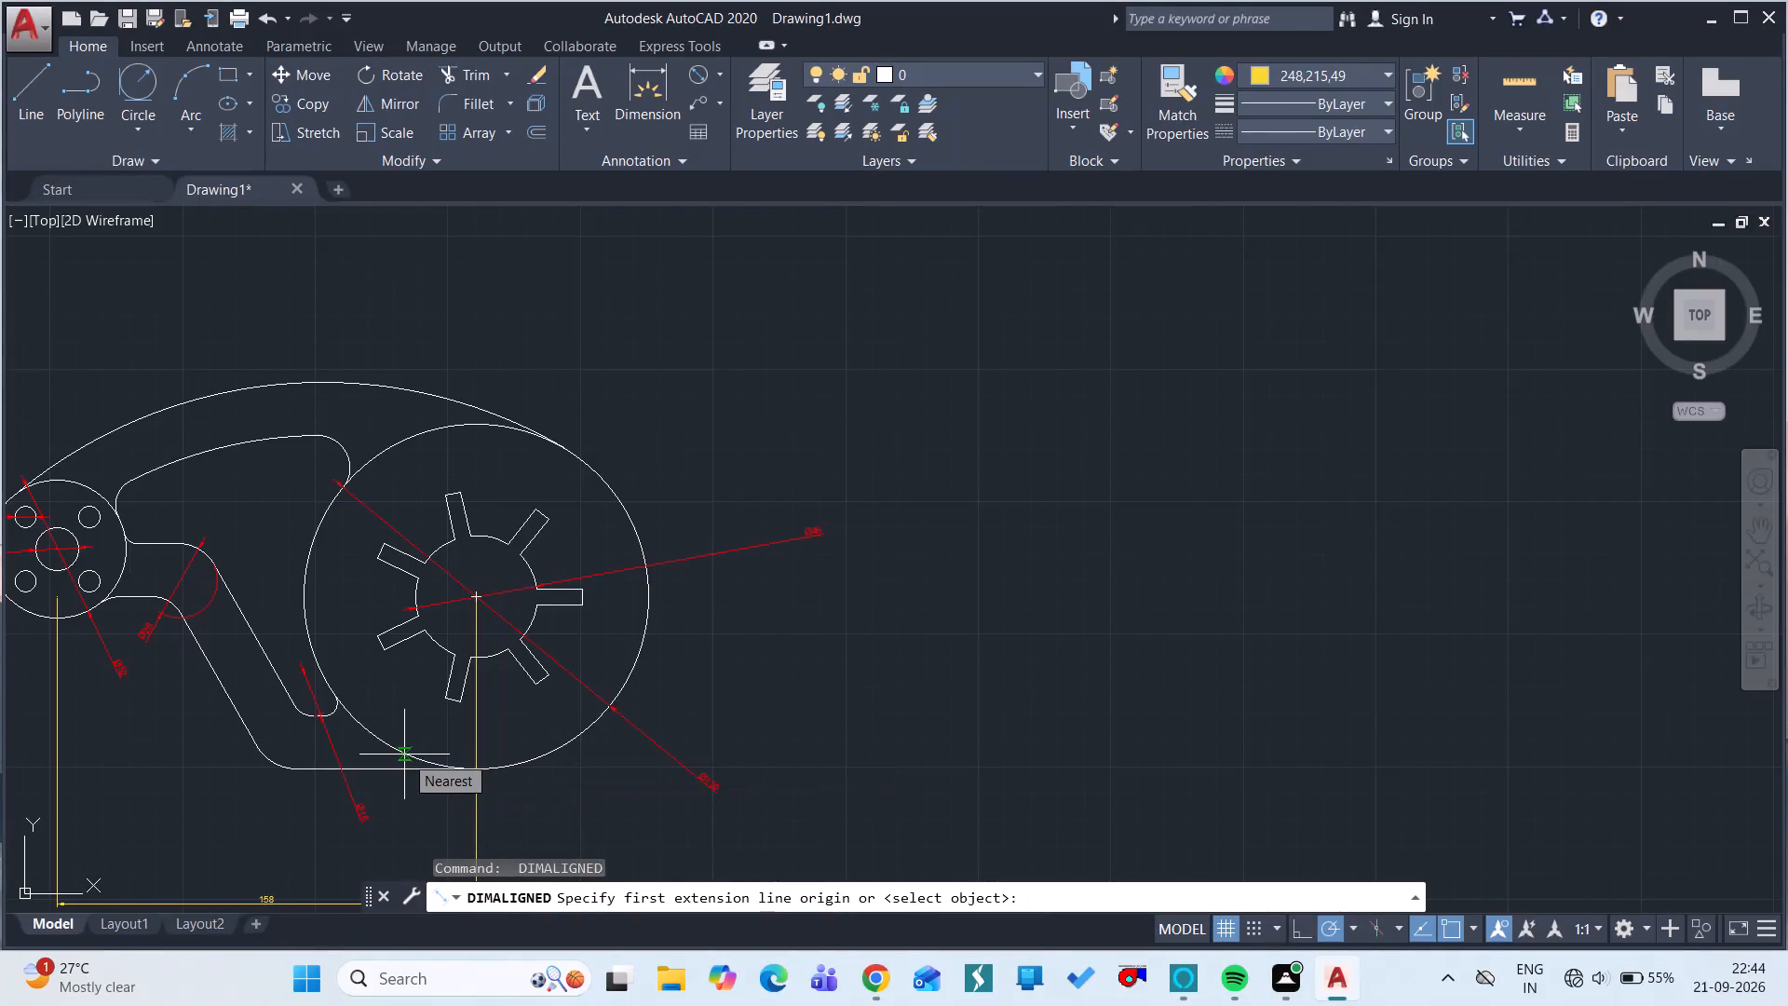
left_click(473, 773)
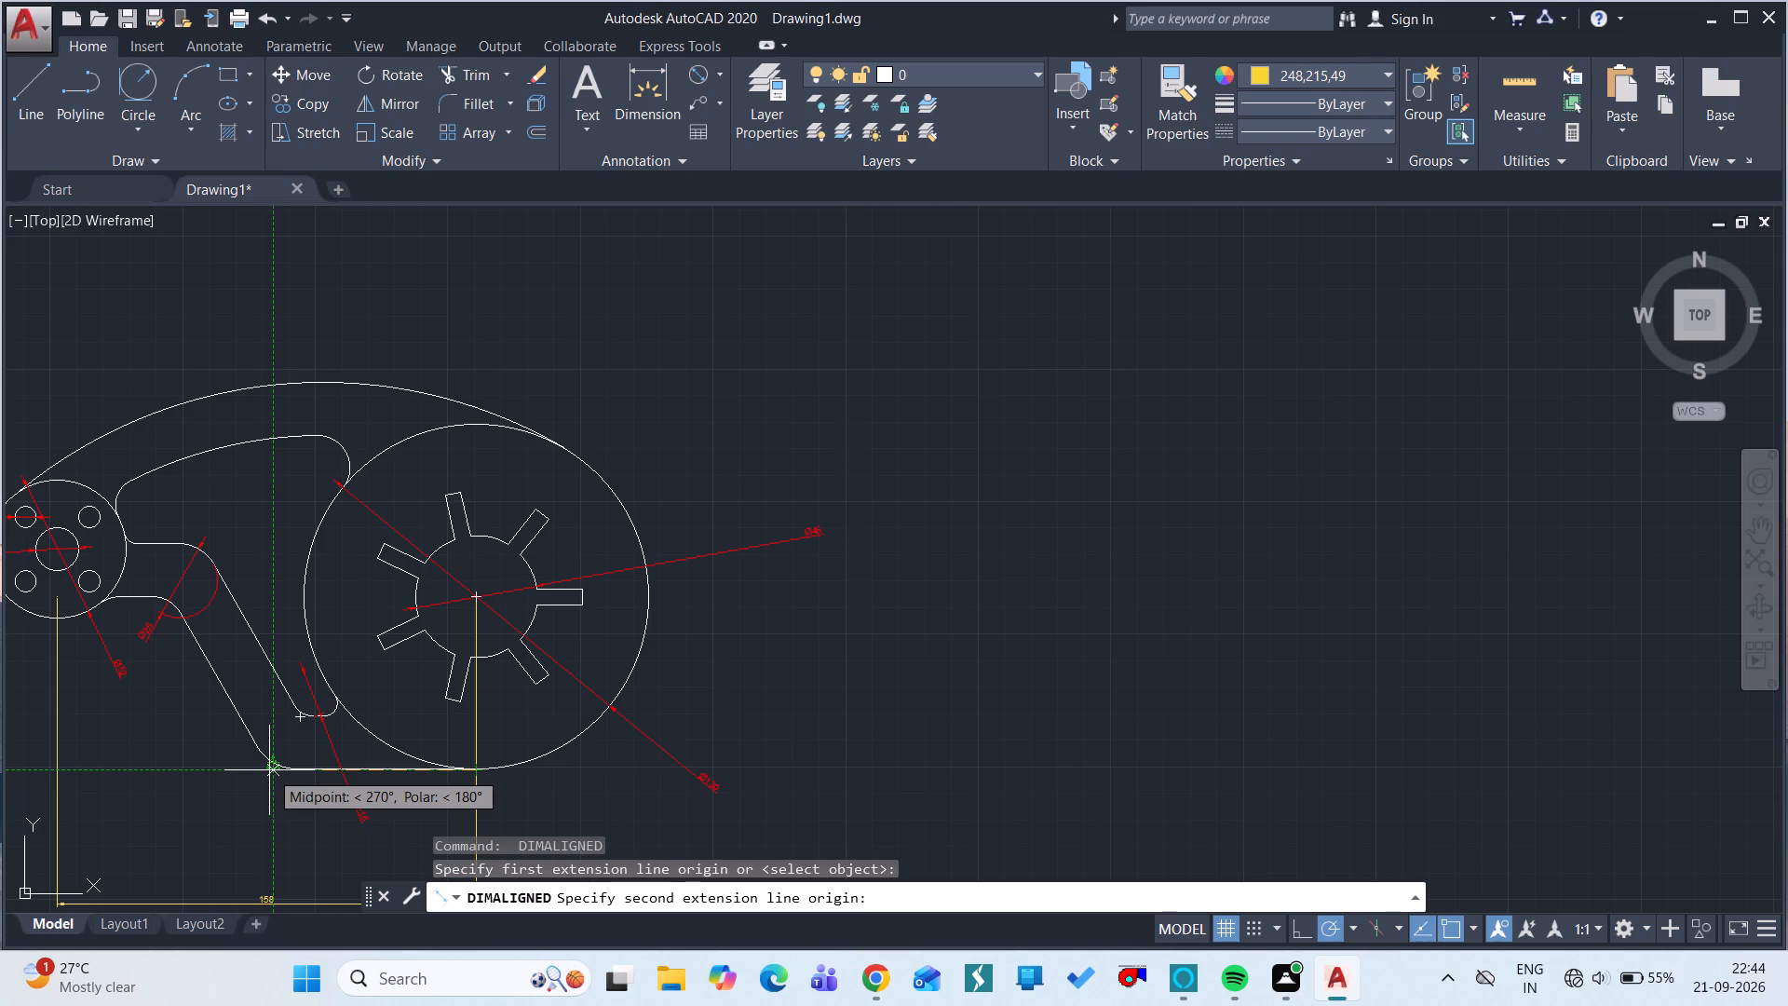
left_click_drag(269, 770, 273, 853)
scroll(273, 853, "down", 2, "ctrl")
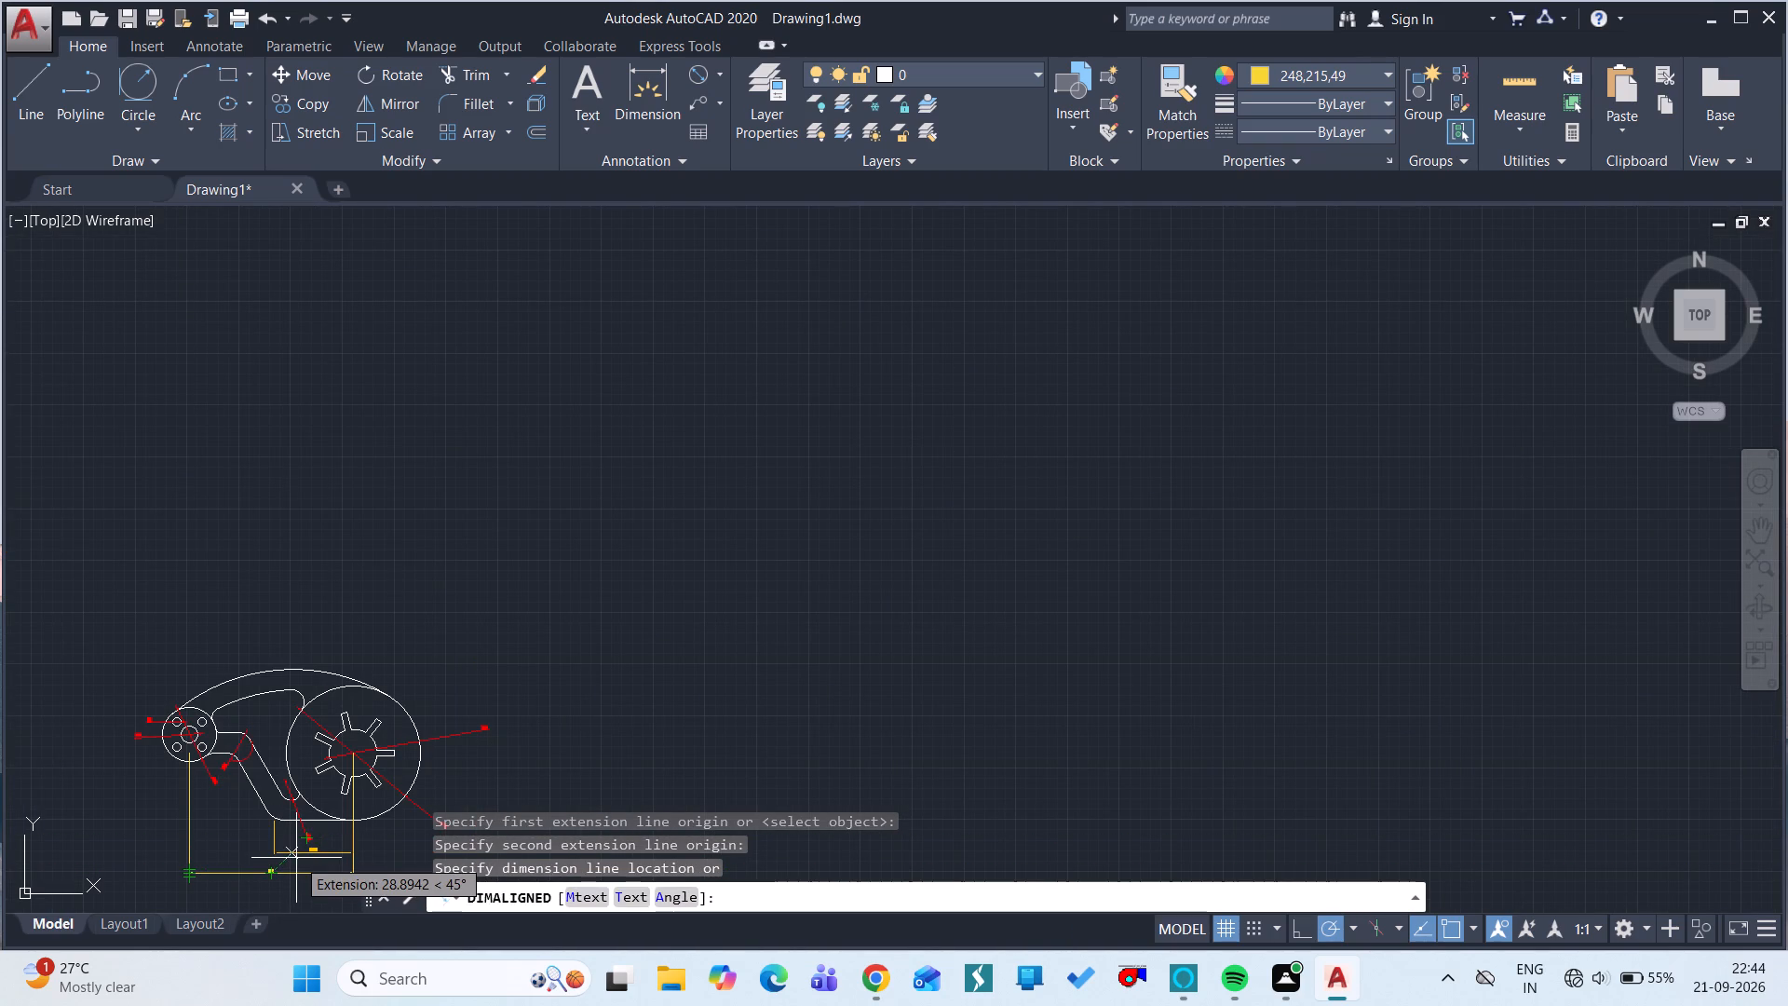
left_click(296, 858)
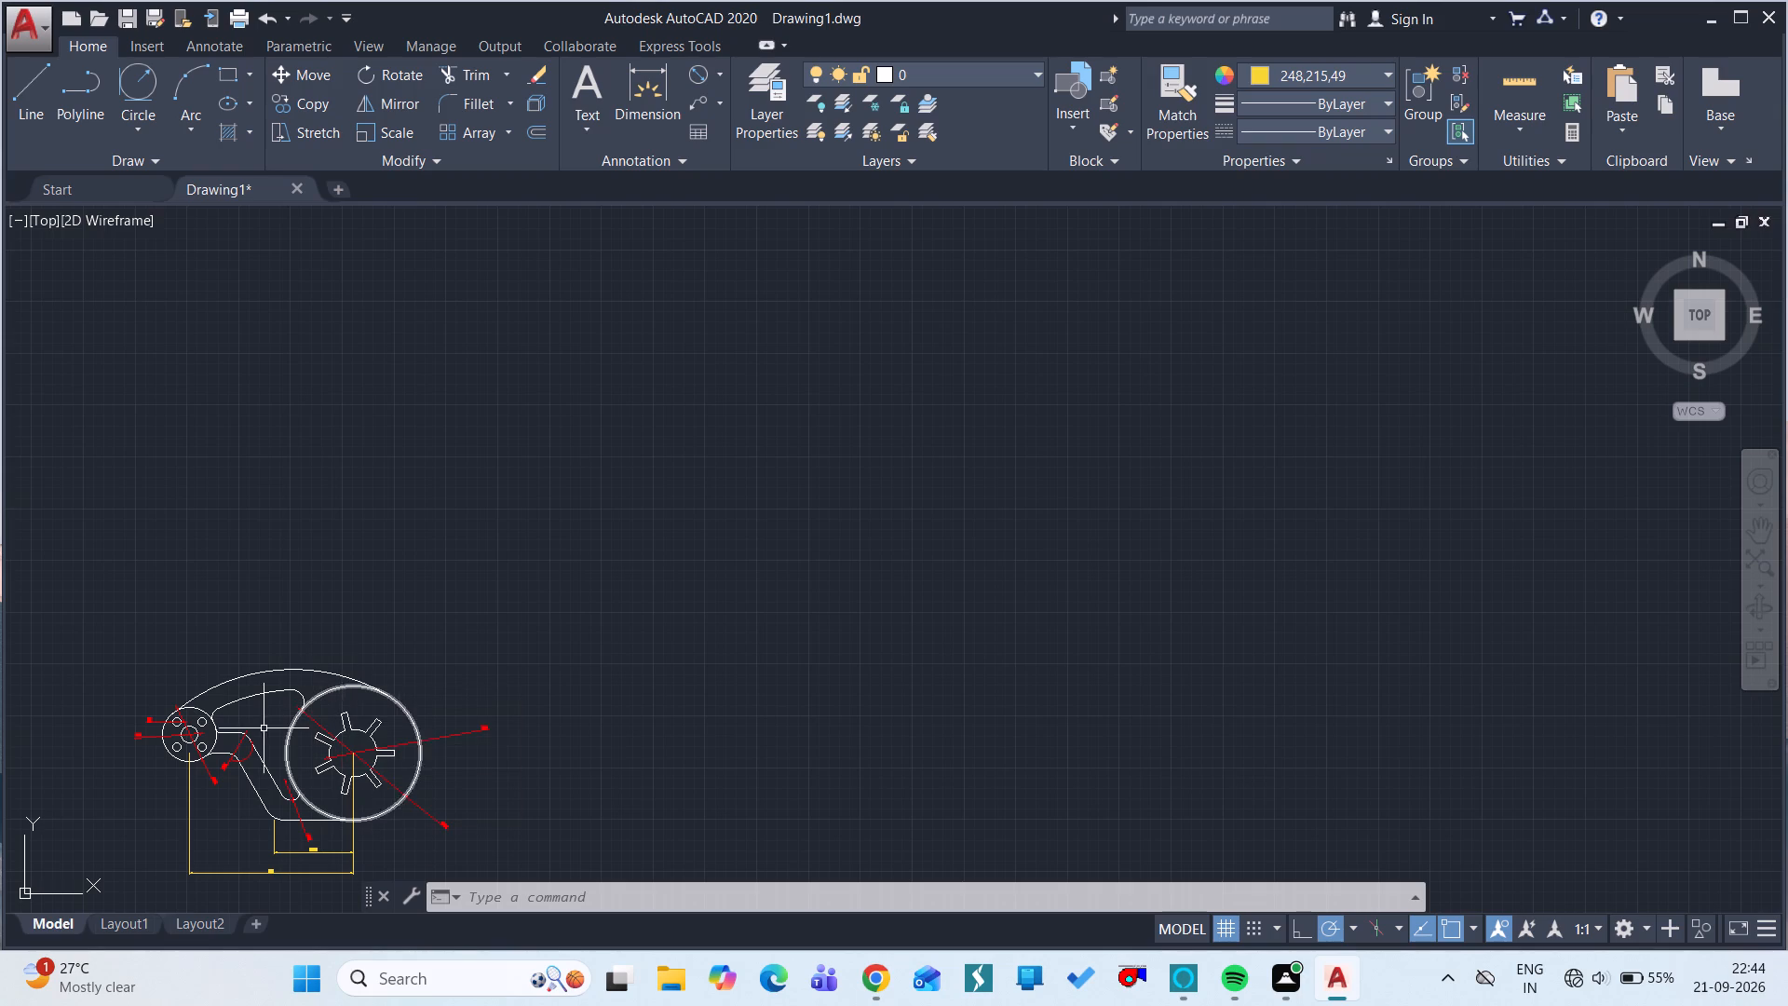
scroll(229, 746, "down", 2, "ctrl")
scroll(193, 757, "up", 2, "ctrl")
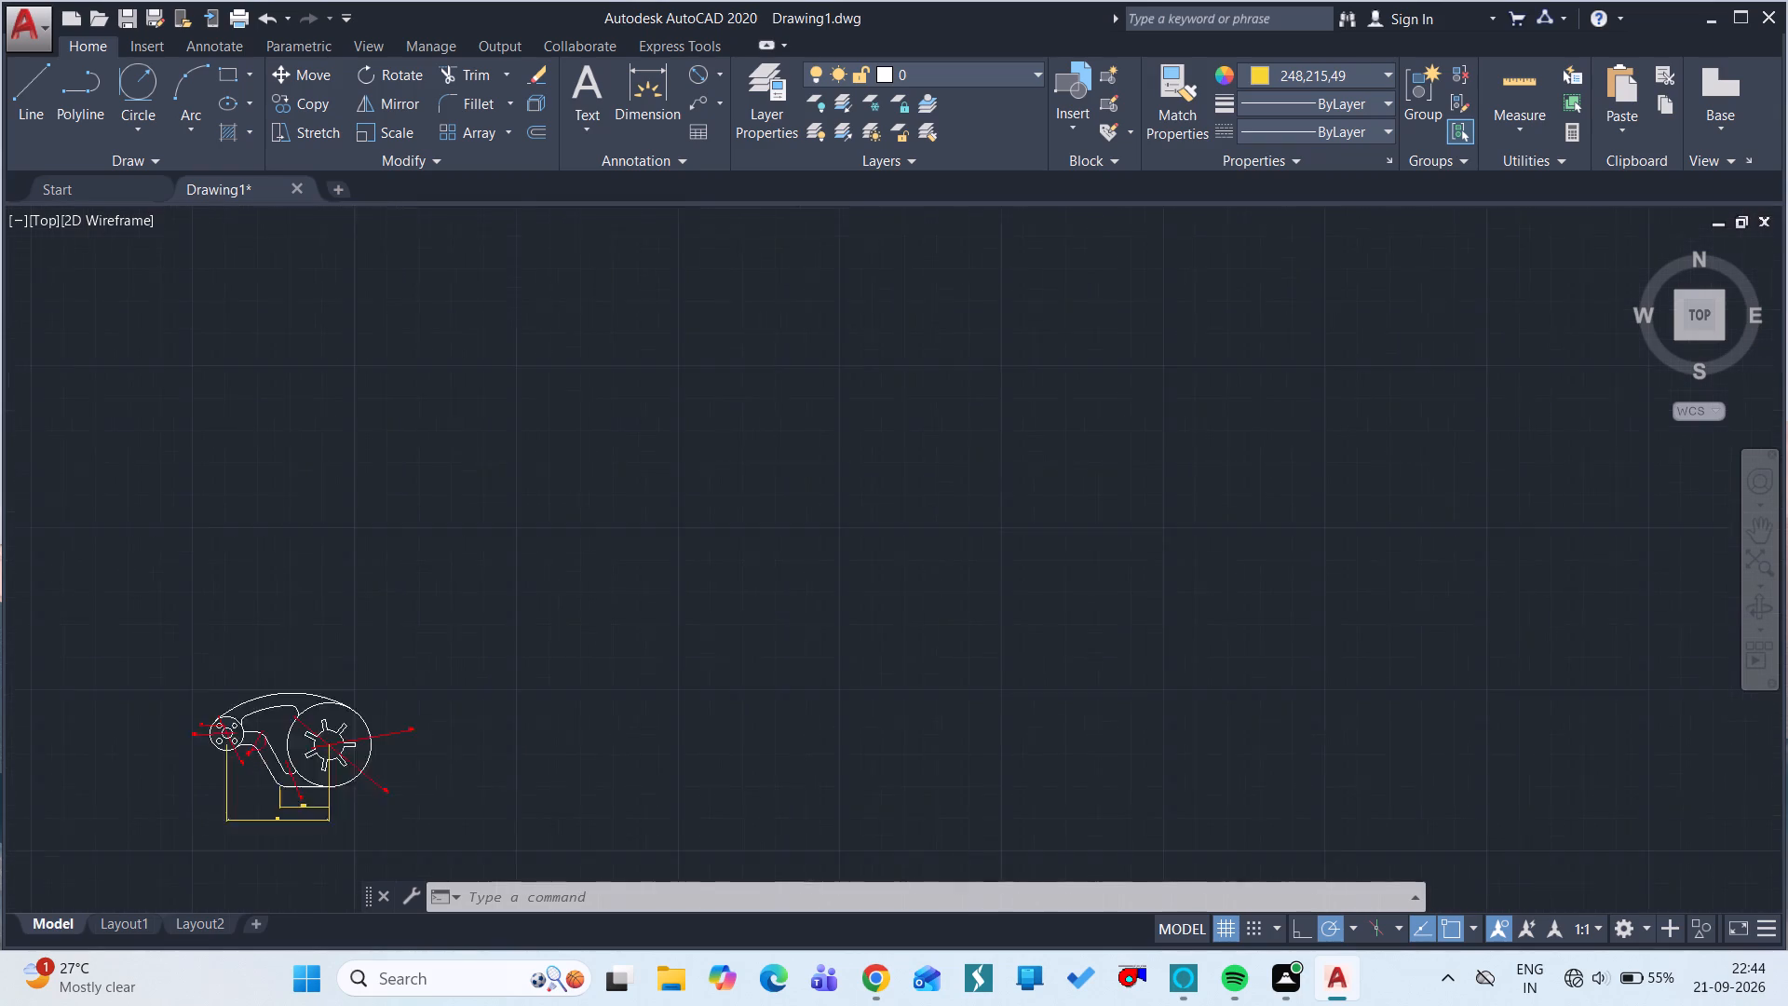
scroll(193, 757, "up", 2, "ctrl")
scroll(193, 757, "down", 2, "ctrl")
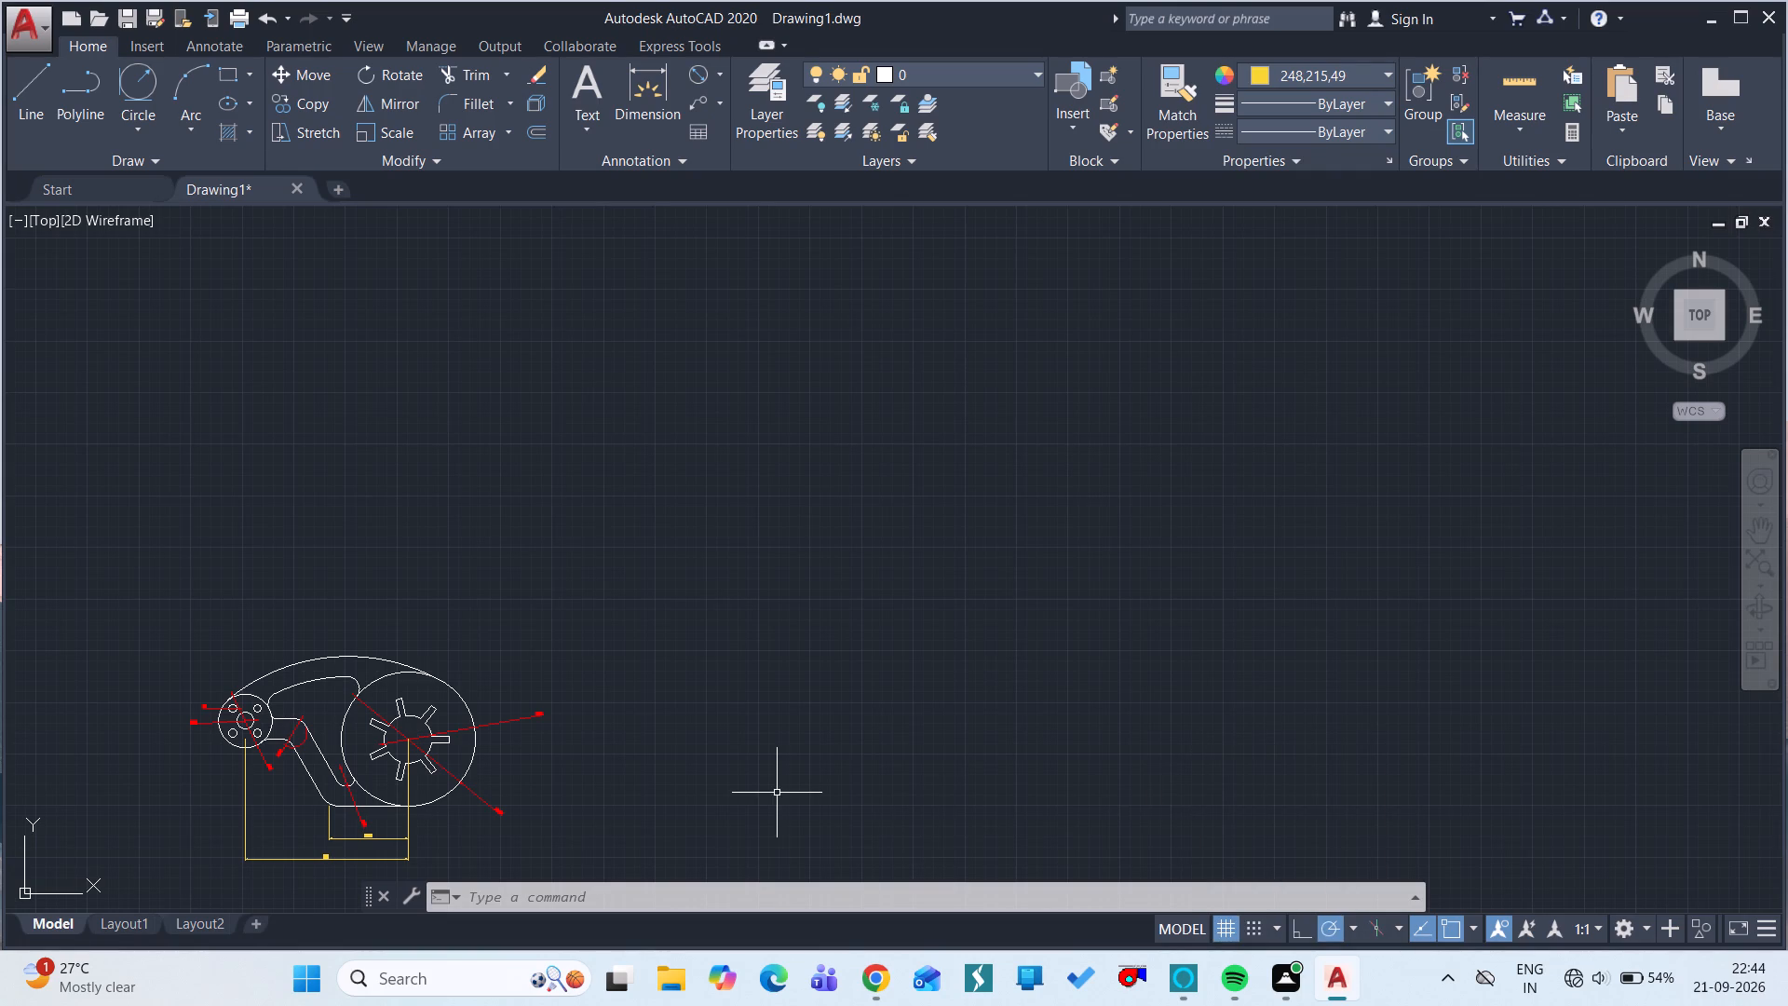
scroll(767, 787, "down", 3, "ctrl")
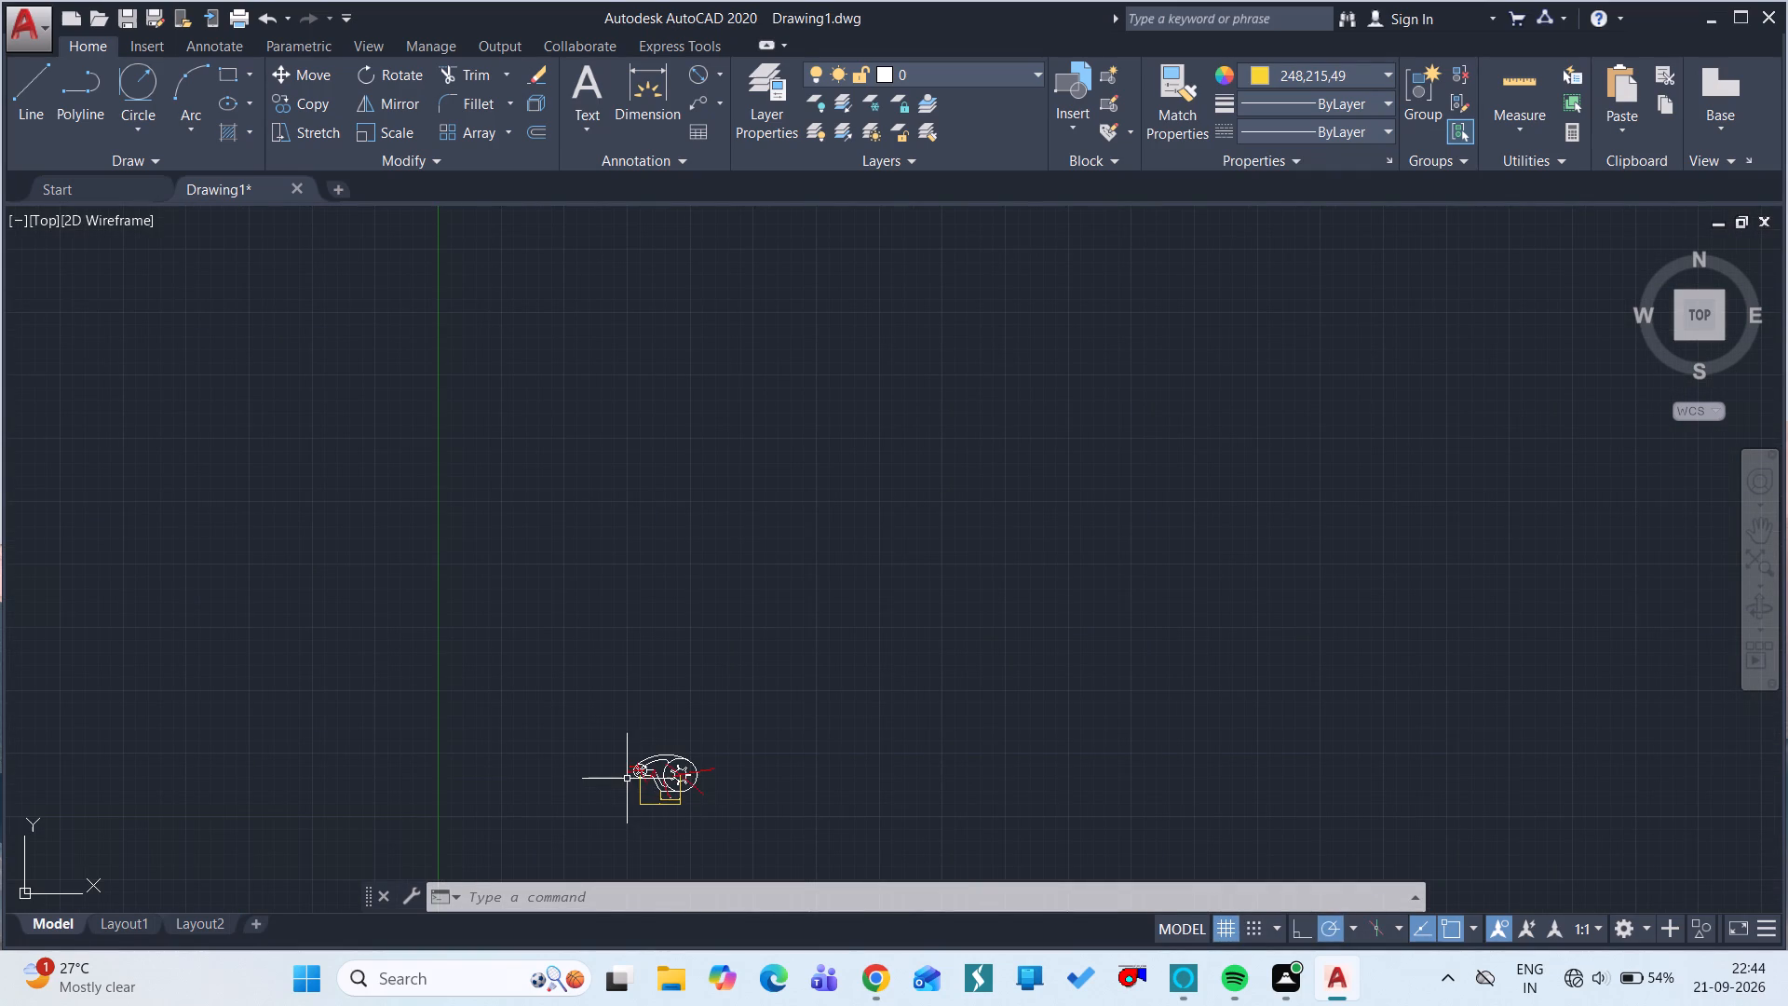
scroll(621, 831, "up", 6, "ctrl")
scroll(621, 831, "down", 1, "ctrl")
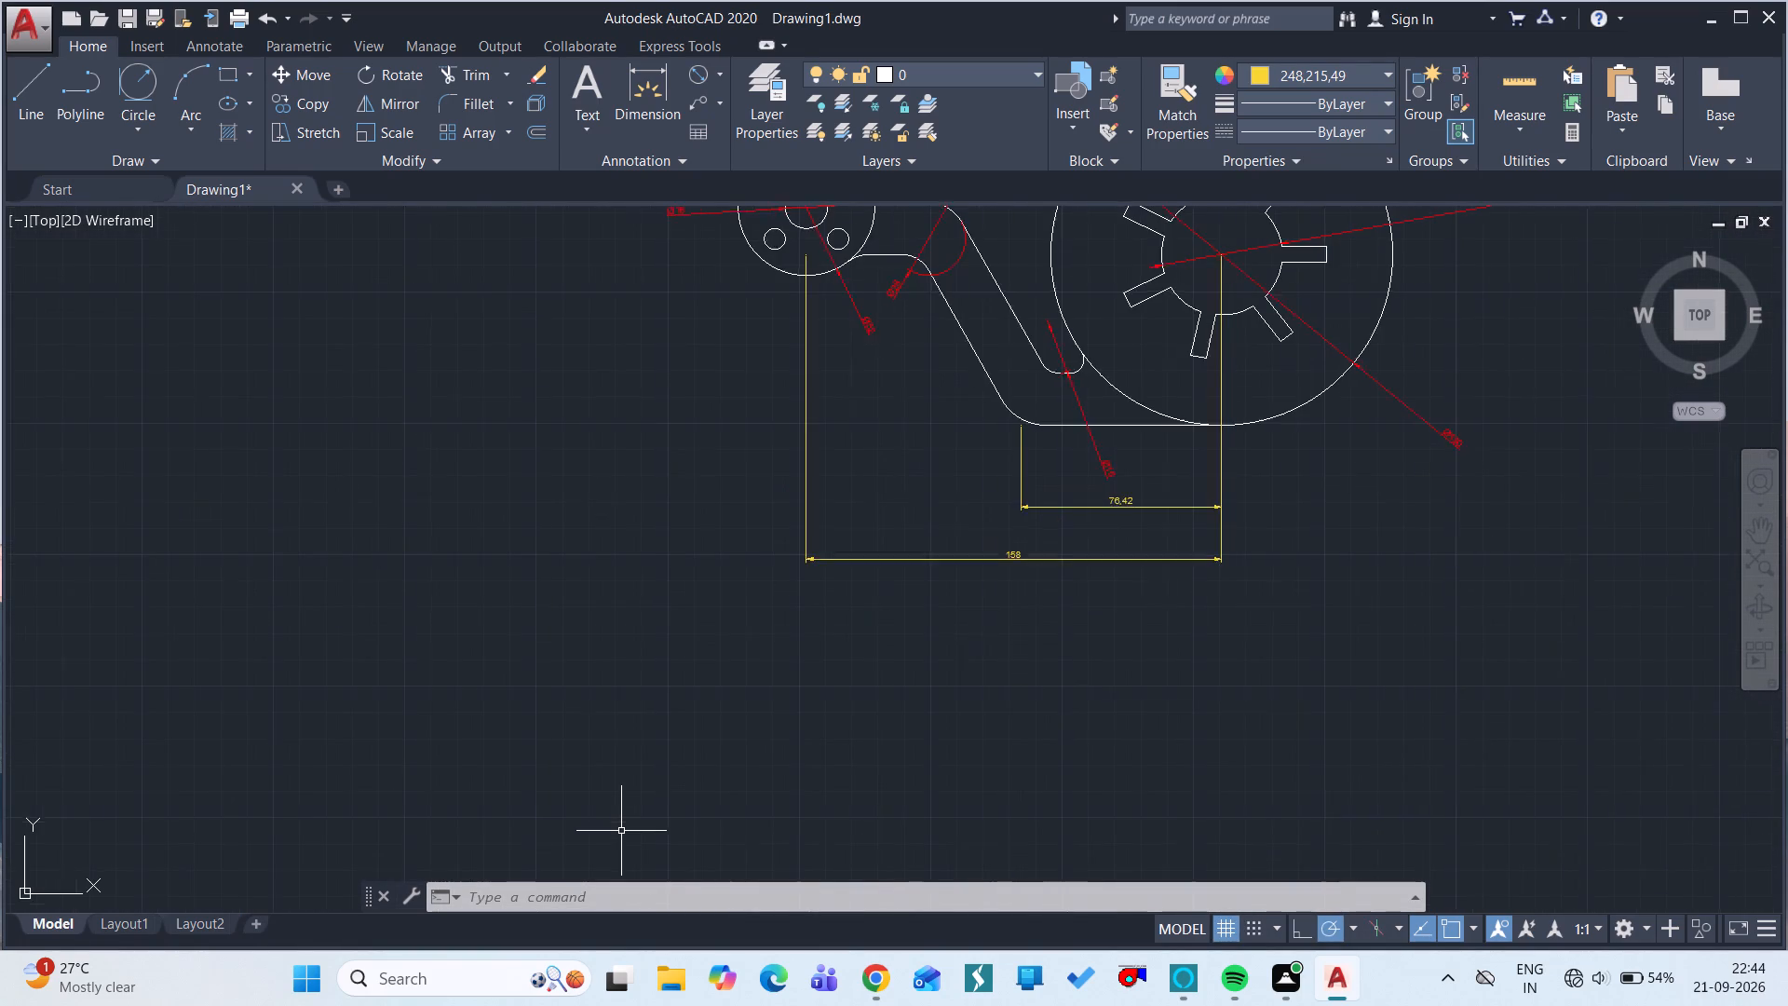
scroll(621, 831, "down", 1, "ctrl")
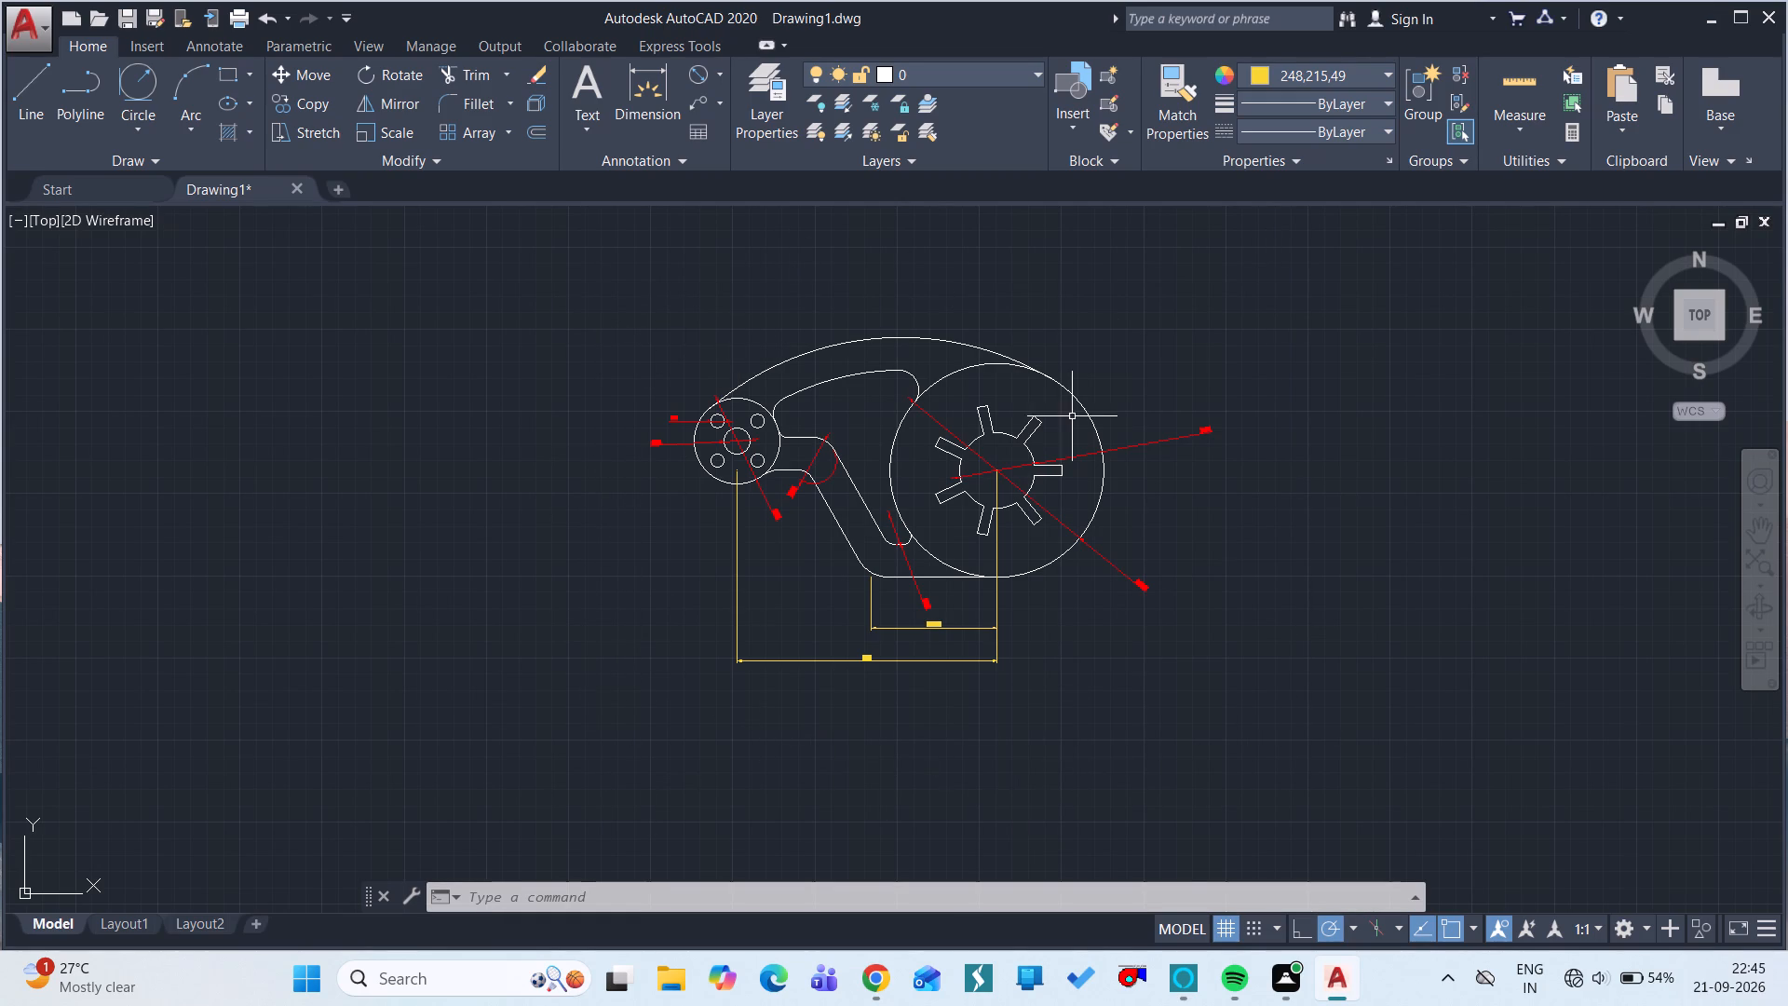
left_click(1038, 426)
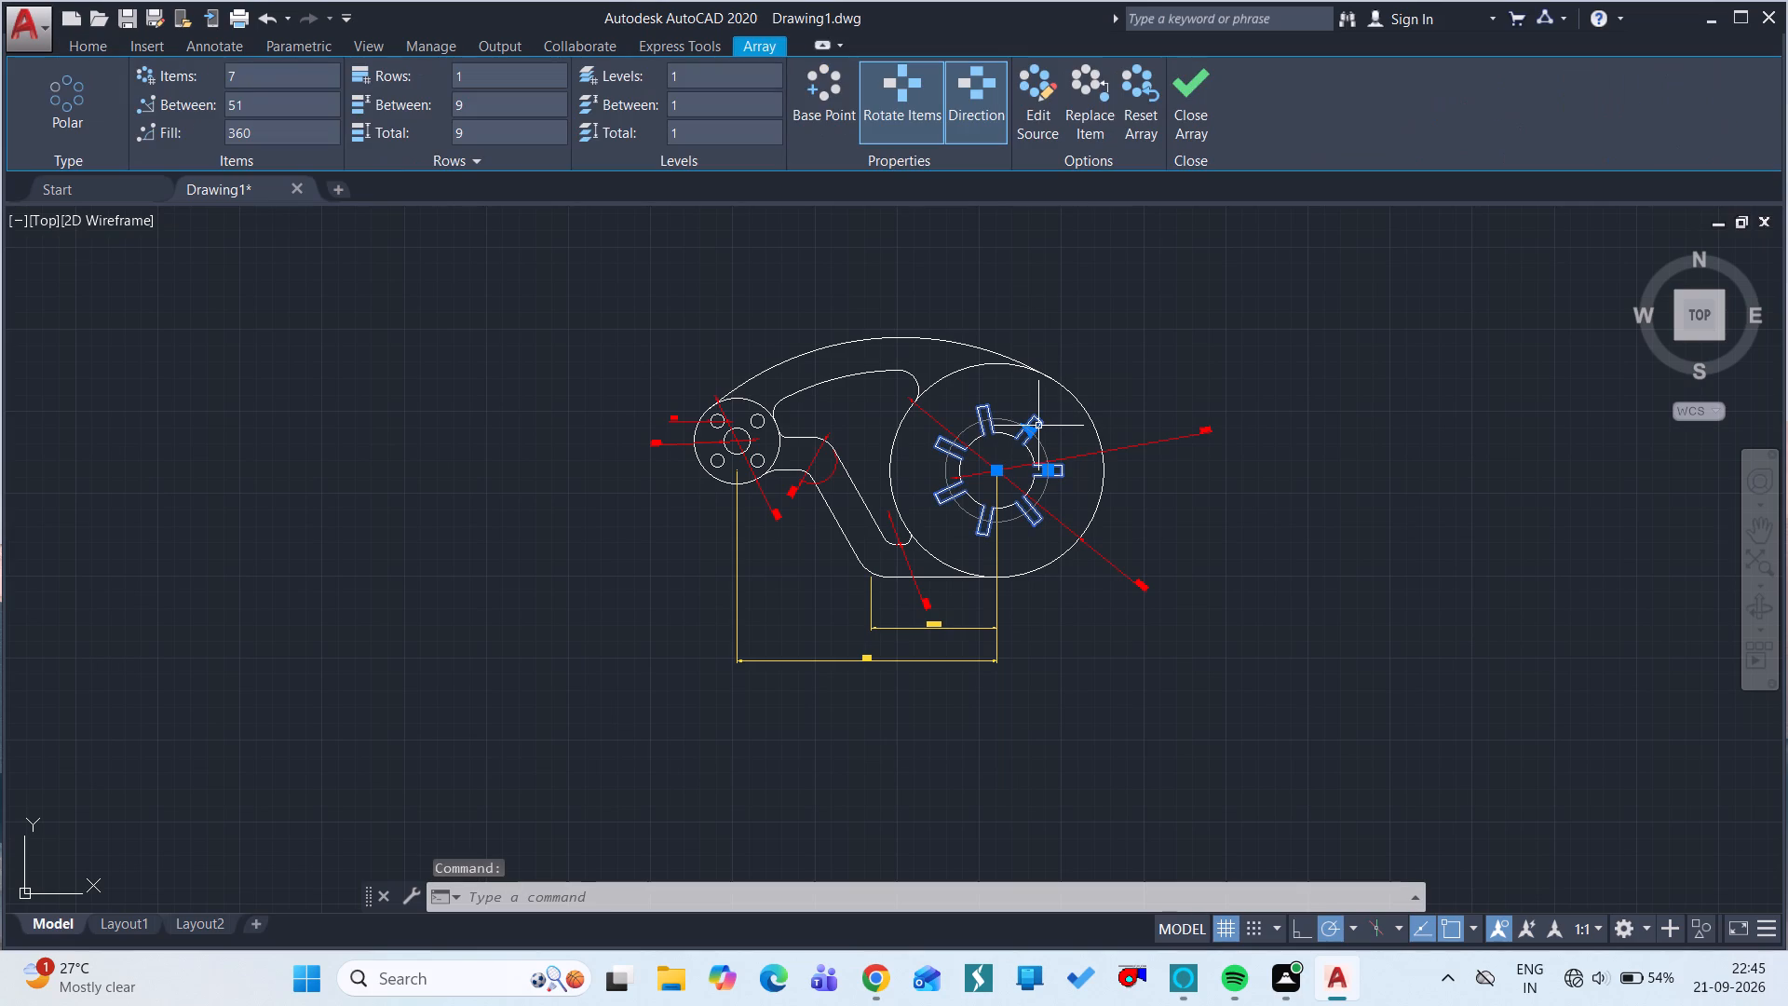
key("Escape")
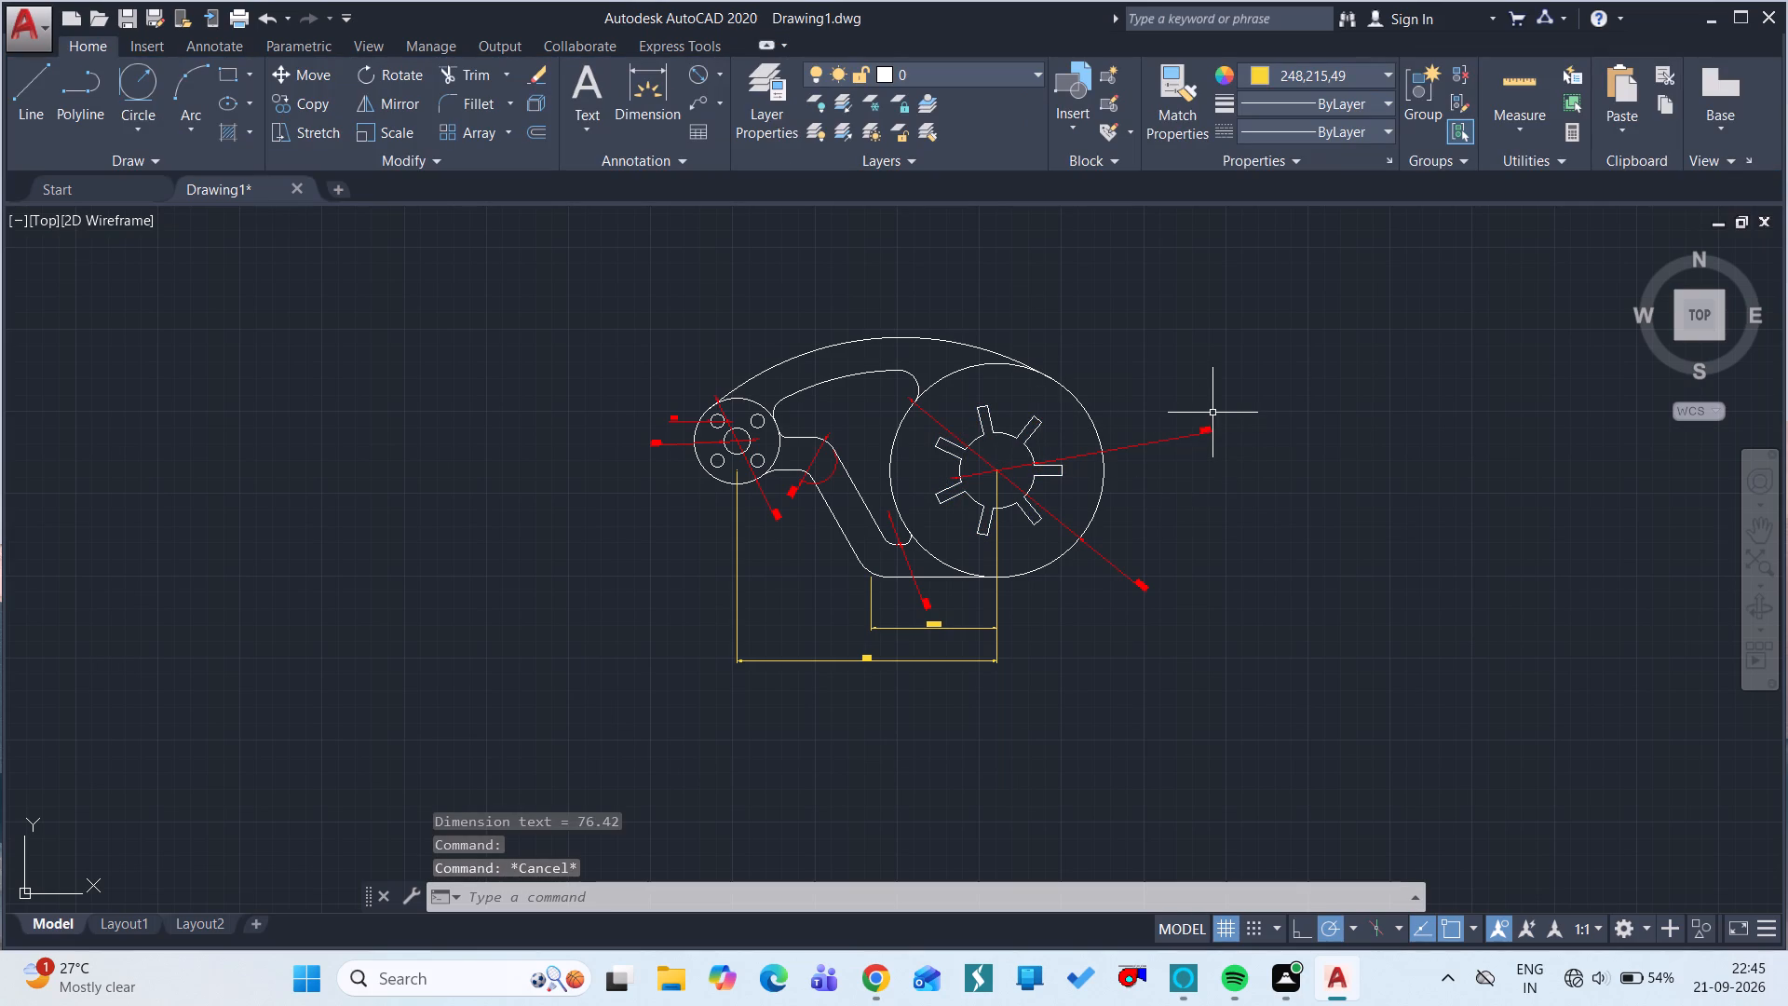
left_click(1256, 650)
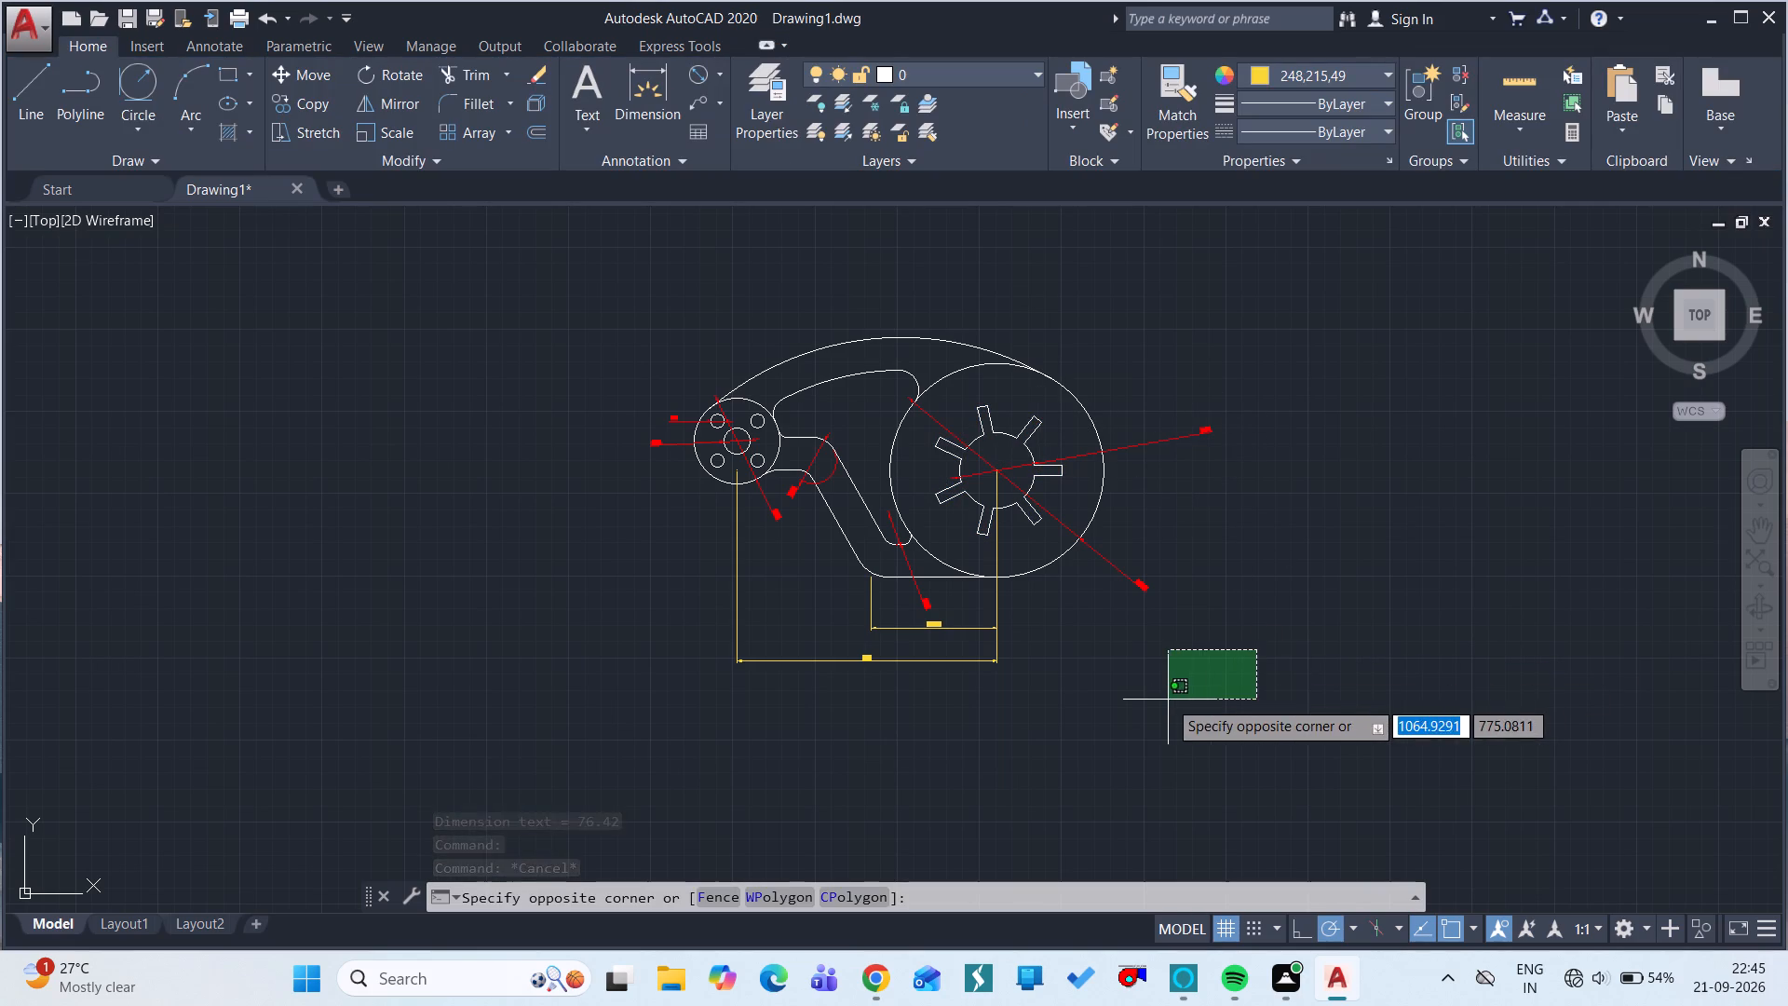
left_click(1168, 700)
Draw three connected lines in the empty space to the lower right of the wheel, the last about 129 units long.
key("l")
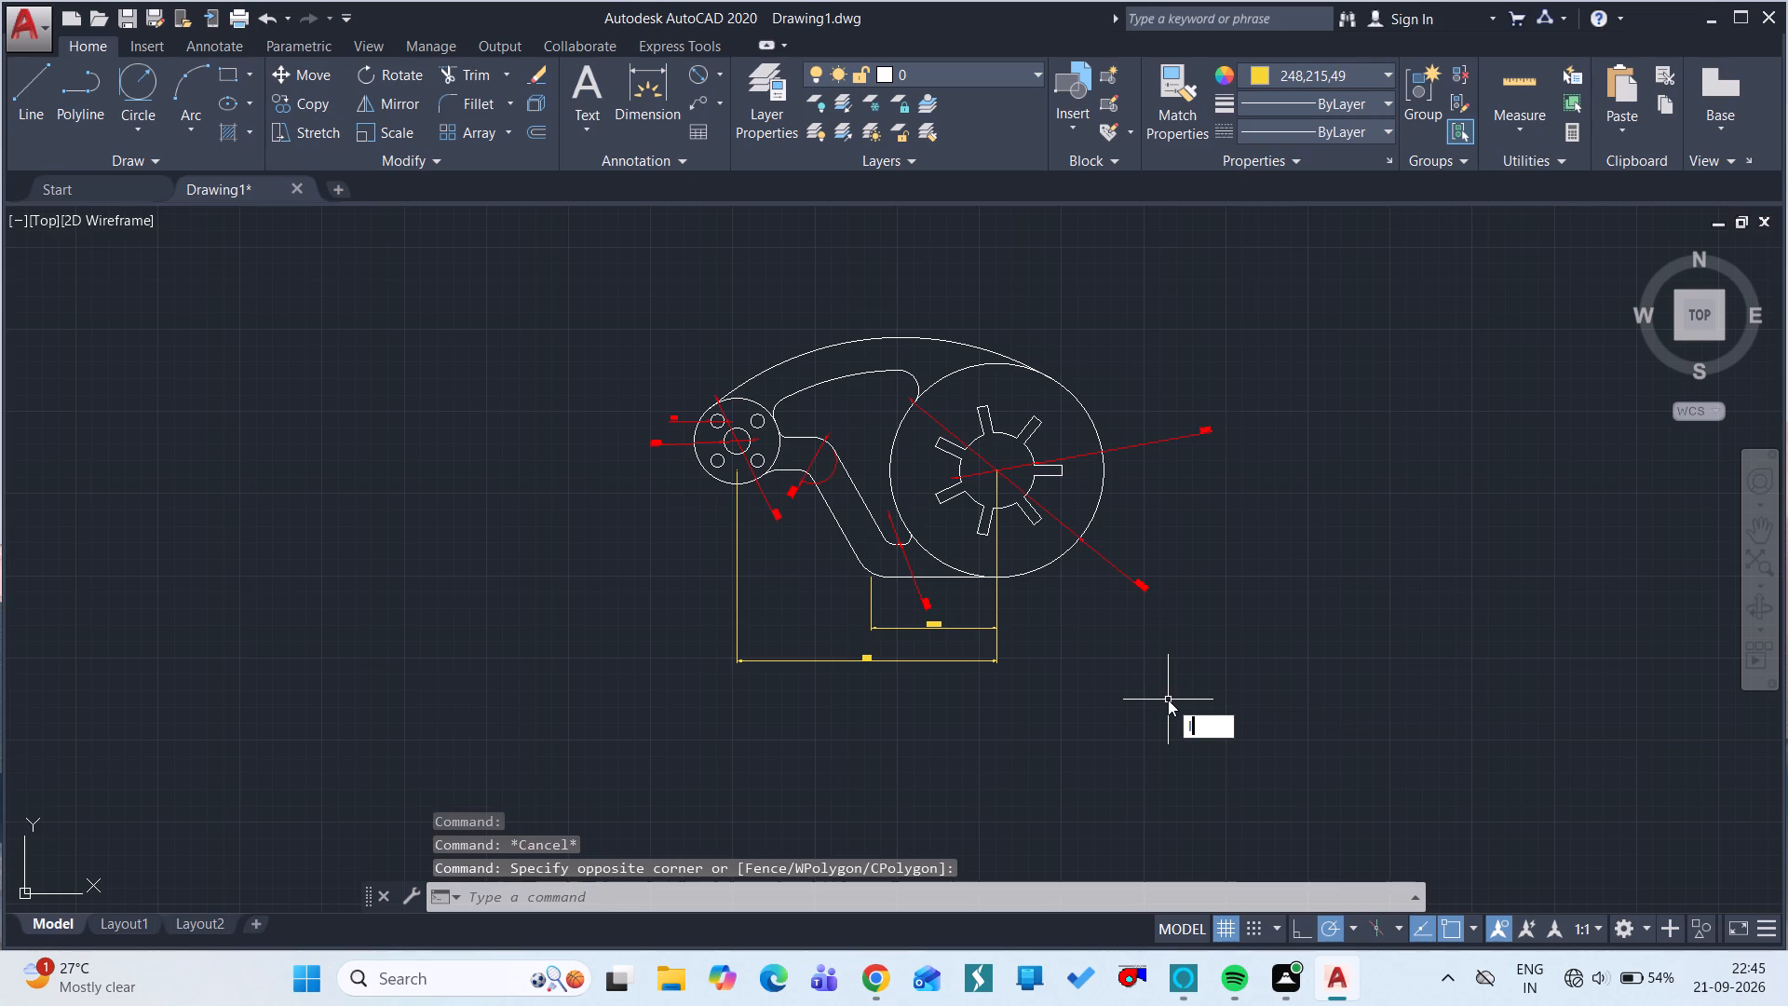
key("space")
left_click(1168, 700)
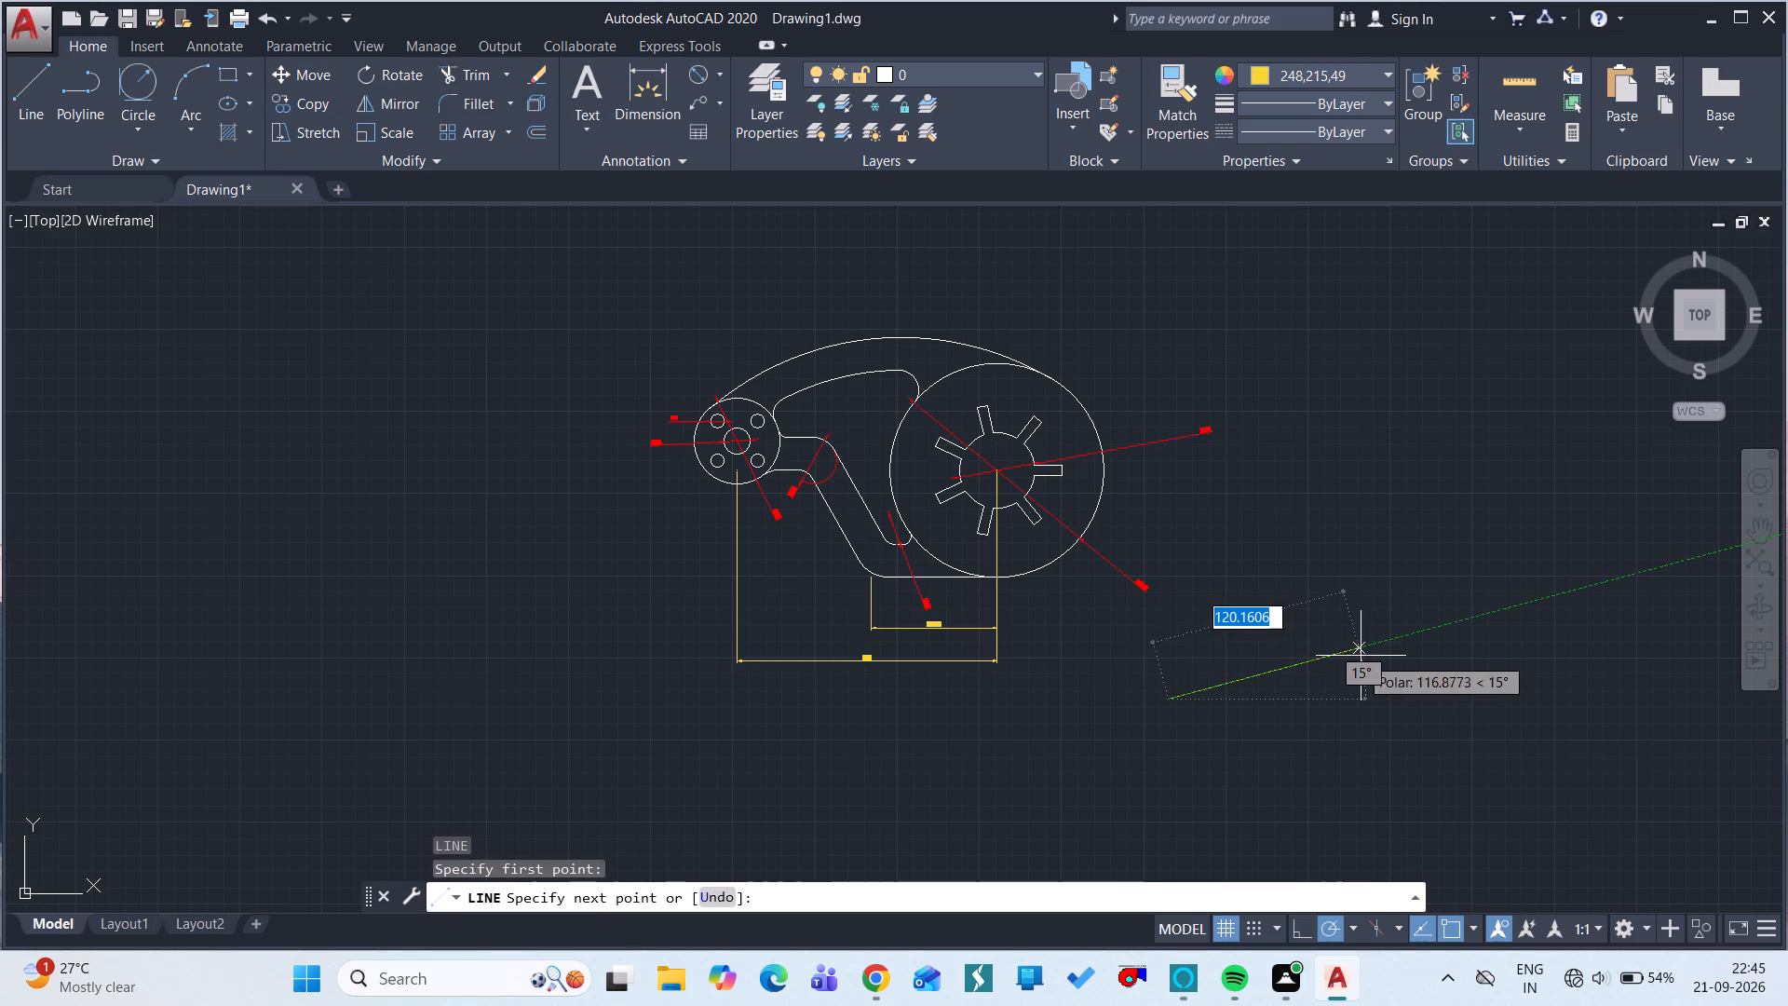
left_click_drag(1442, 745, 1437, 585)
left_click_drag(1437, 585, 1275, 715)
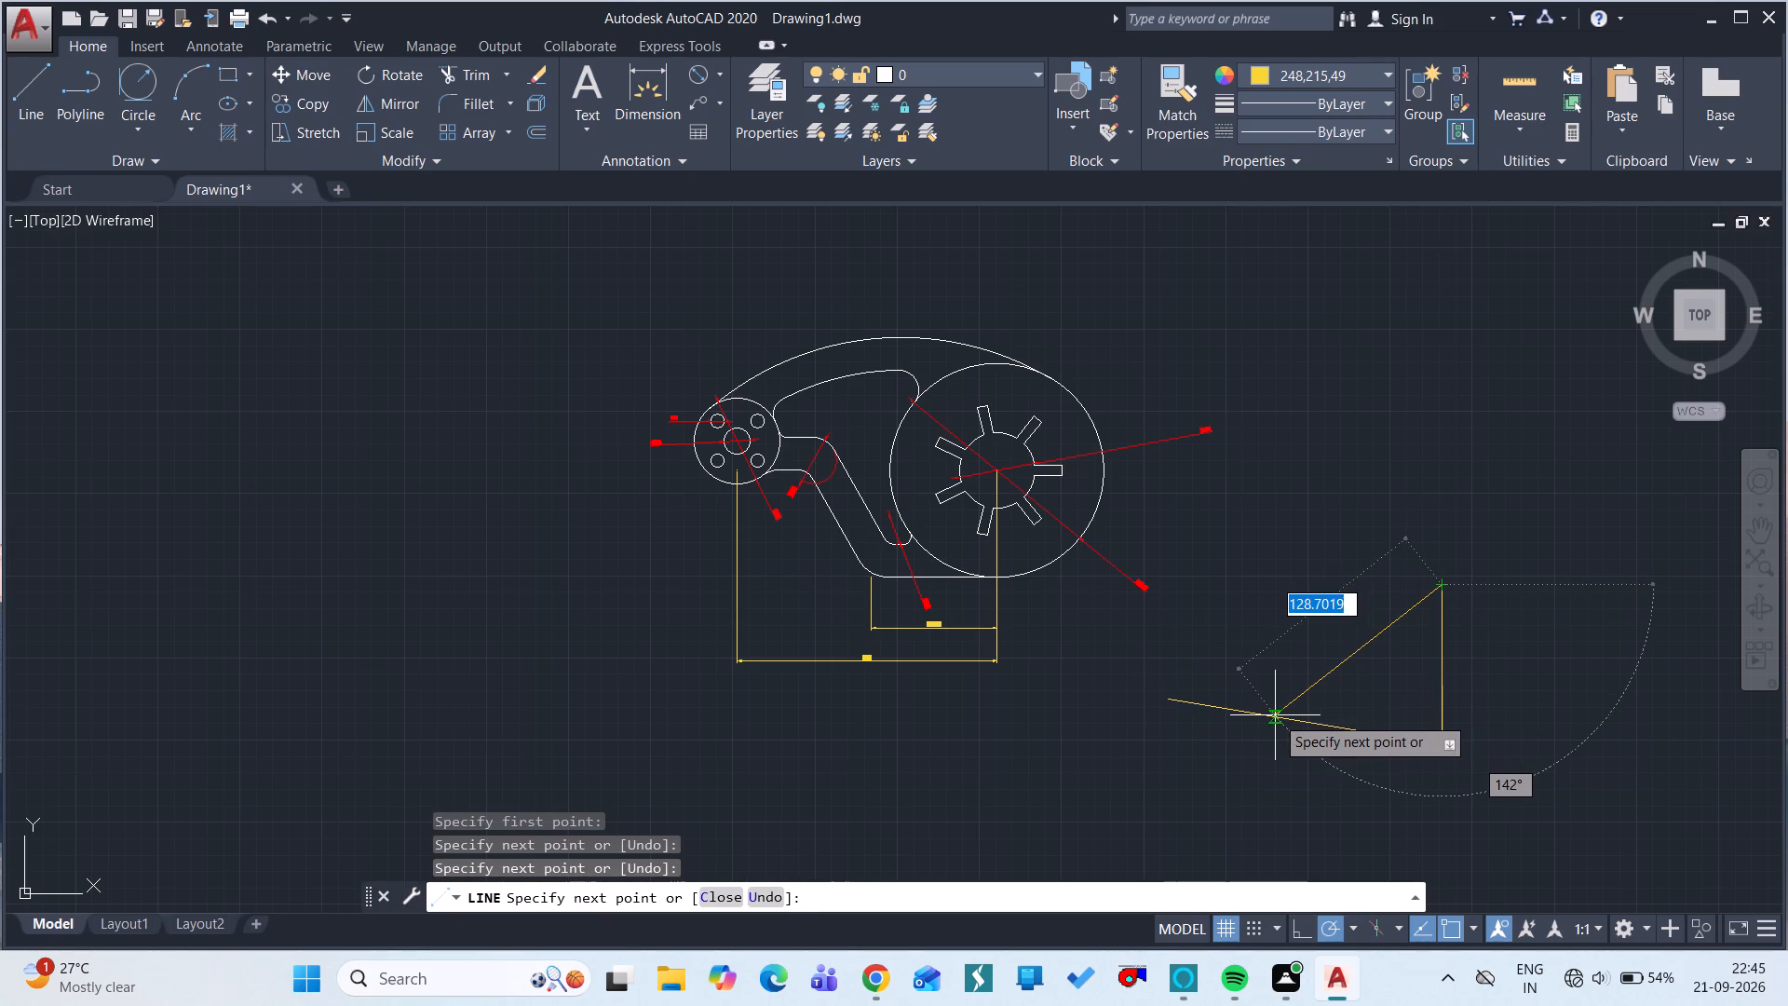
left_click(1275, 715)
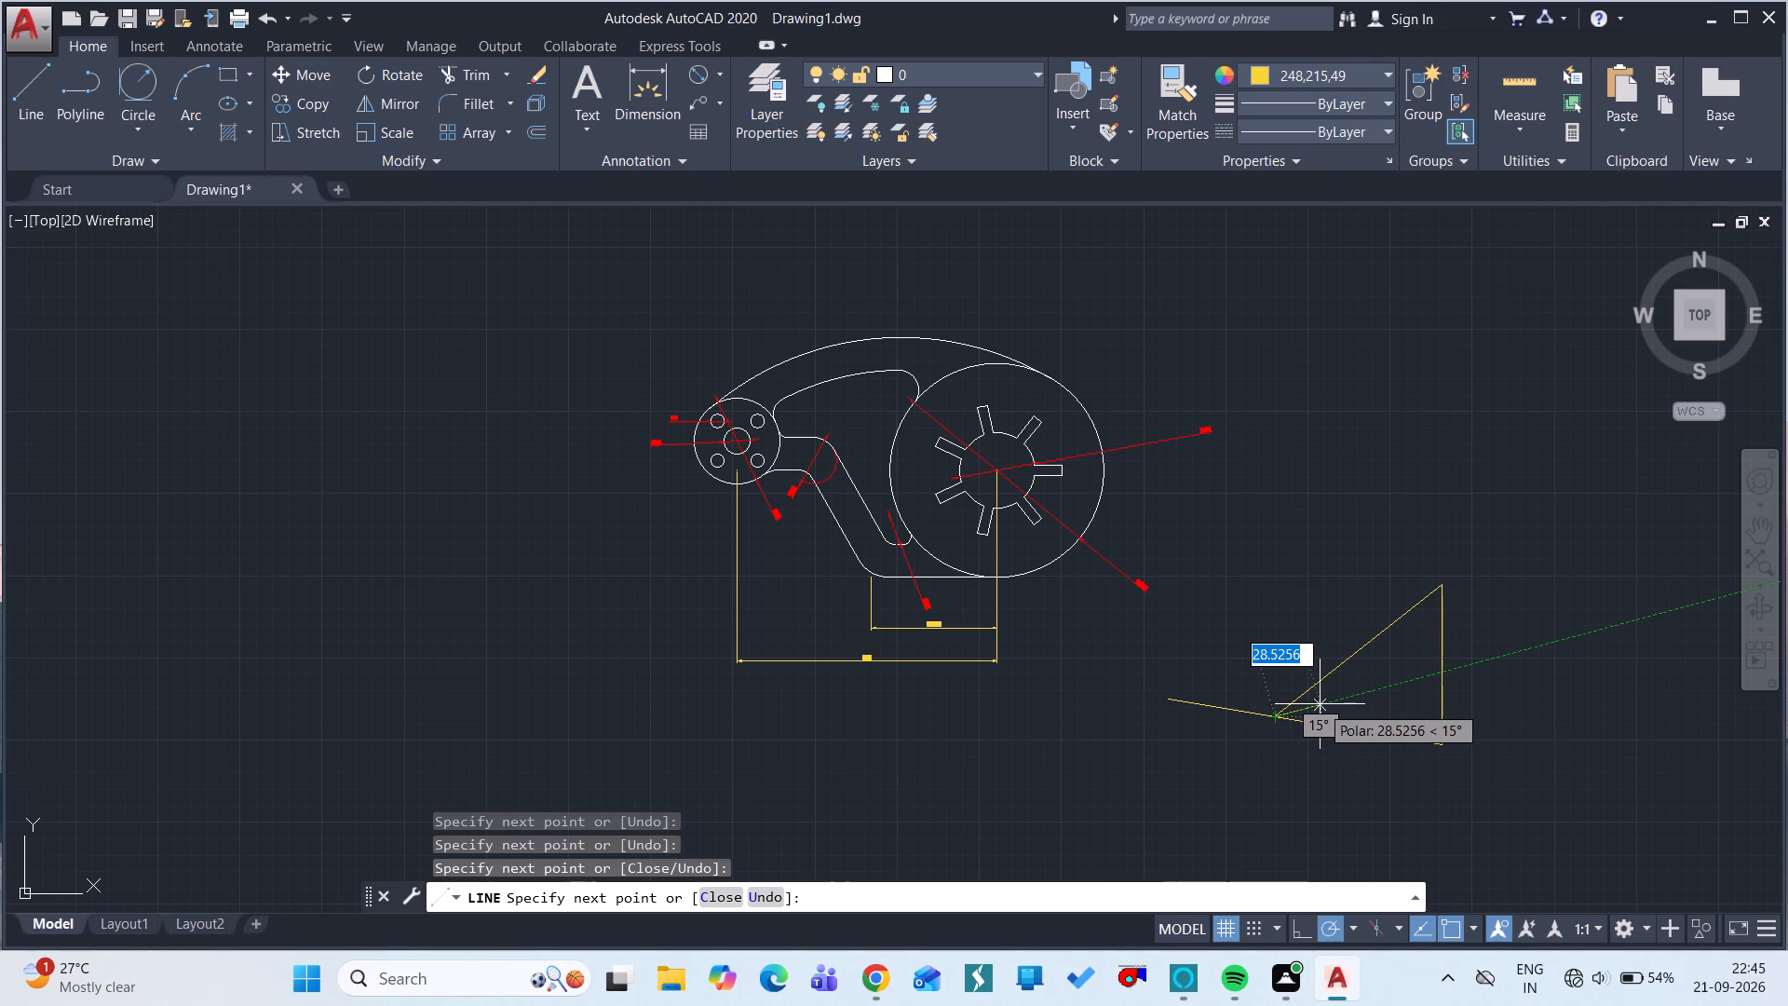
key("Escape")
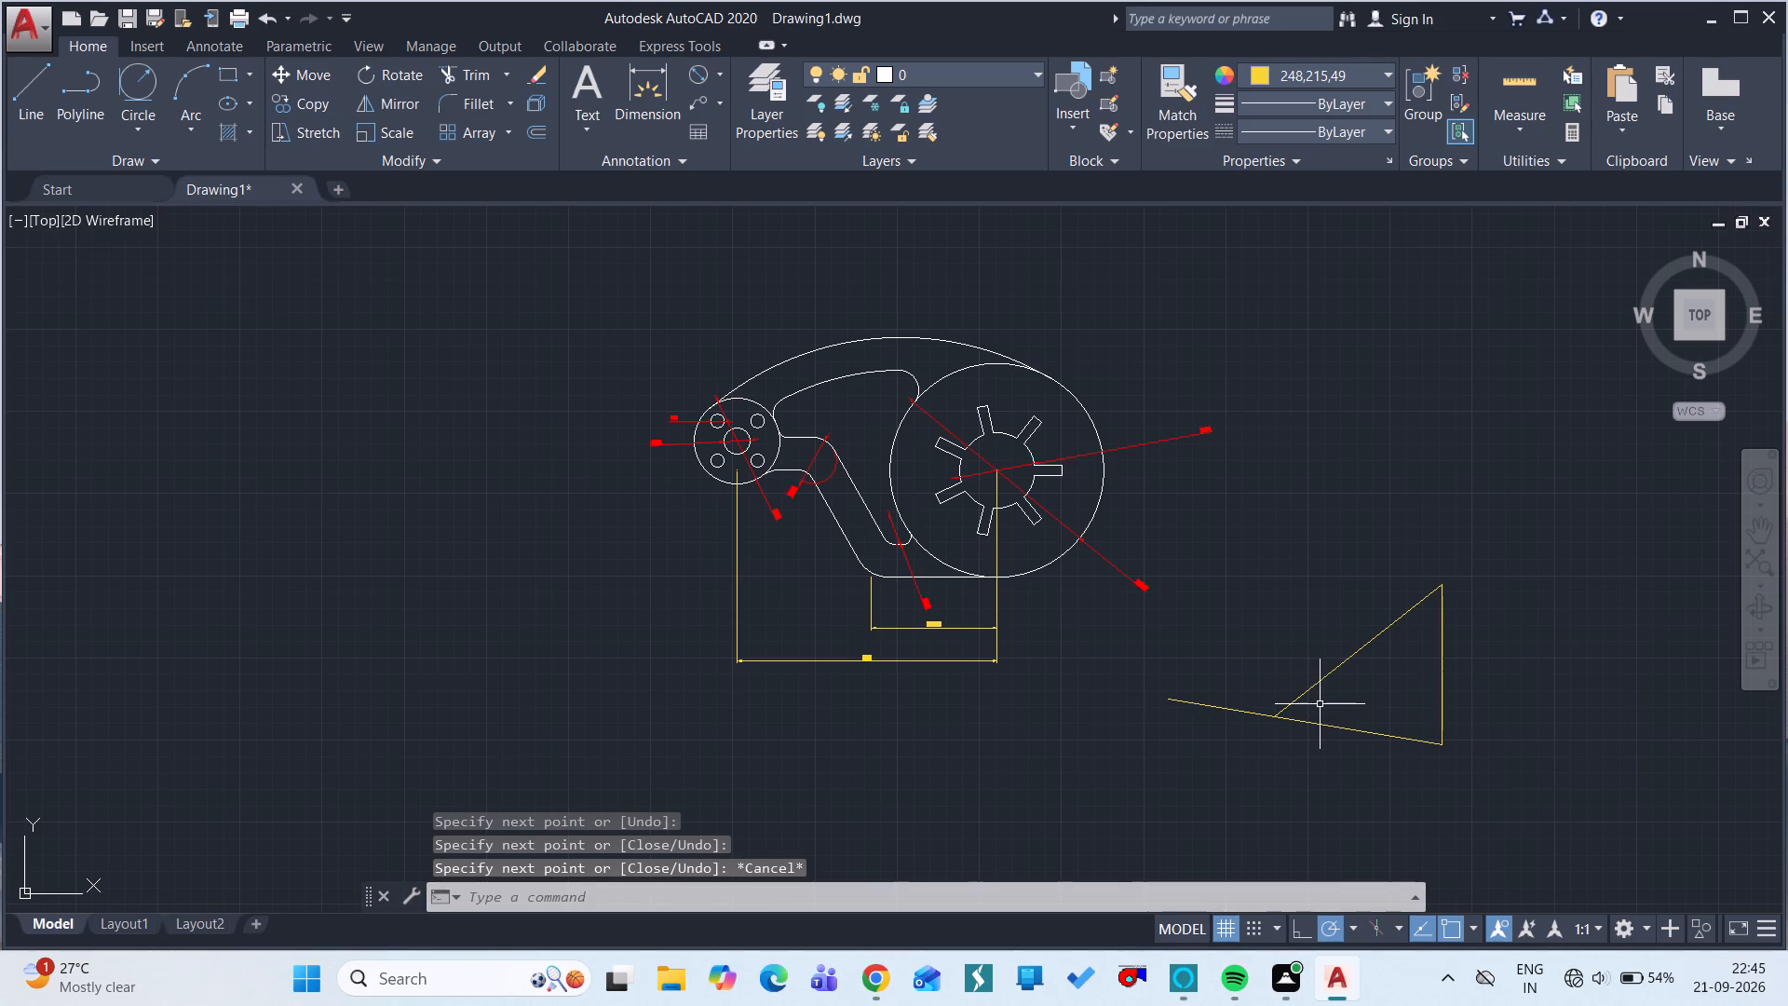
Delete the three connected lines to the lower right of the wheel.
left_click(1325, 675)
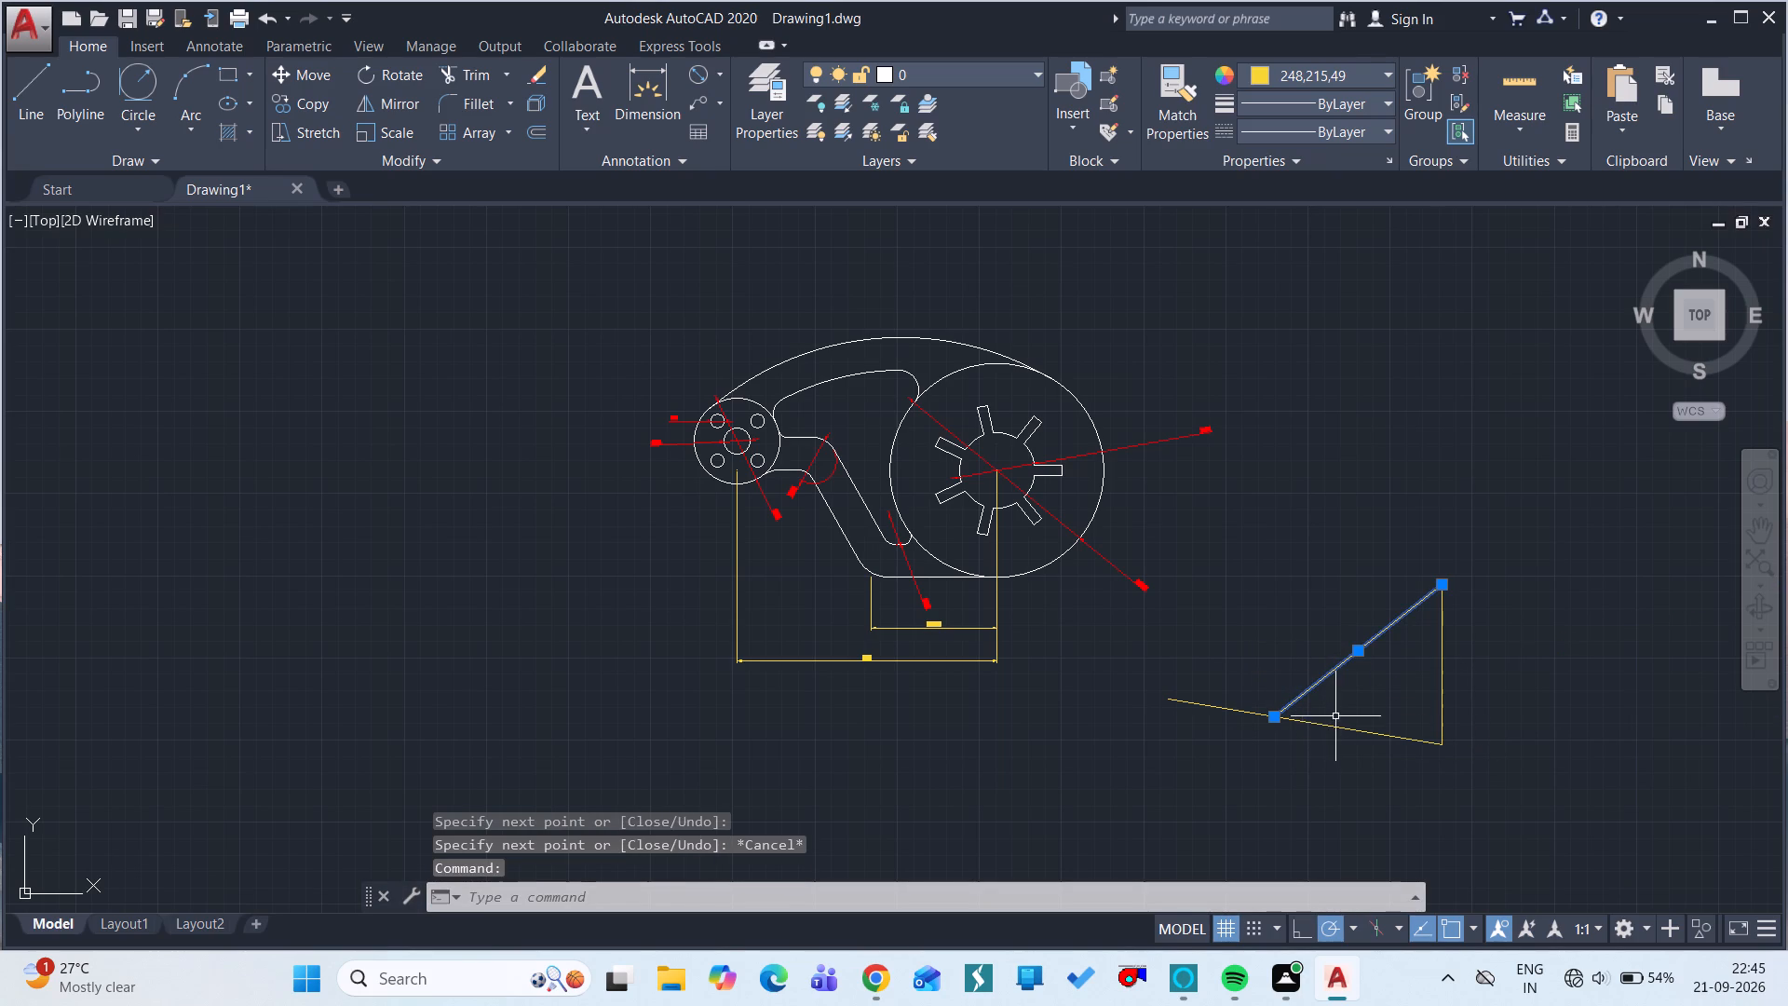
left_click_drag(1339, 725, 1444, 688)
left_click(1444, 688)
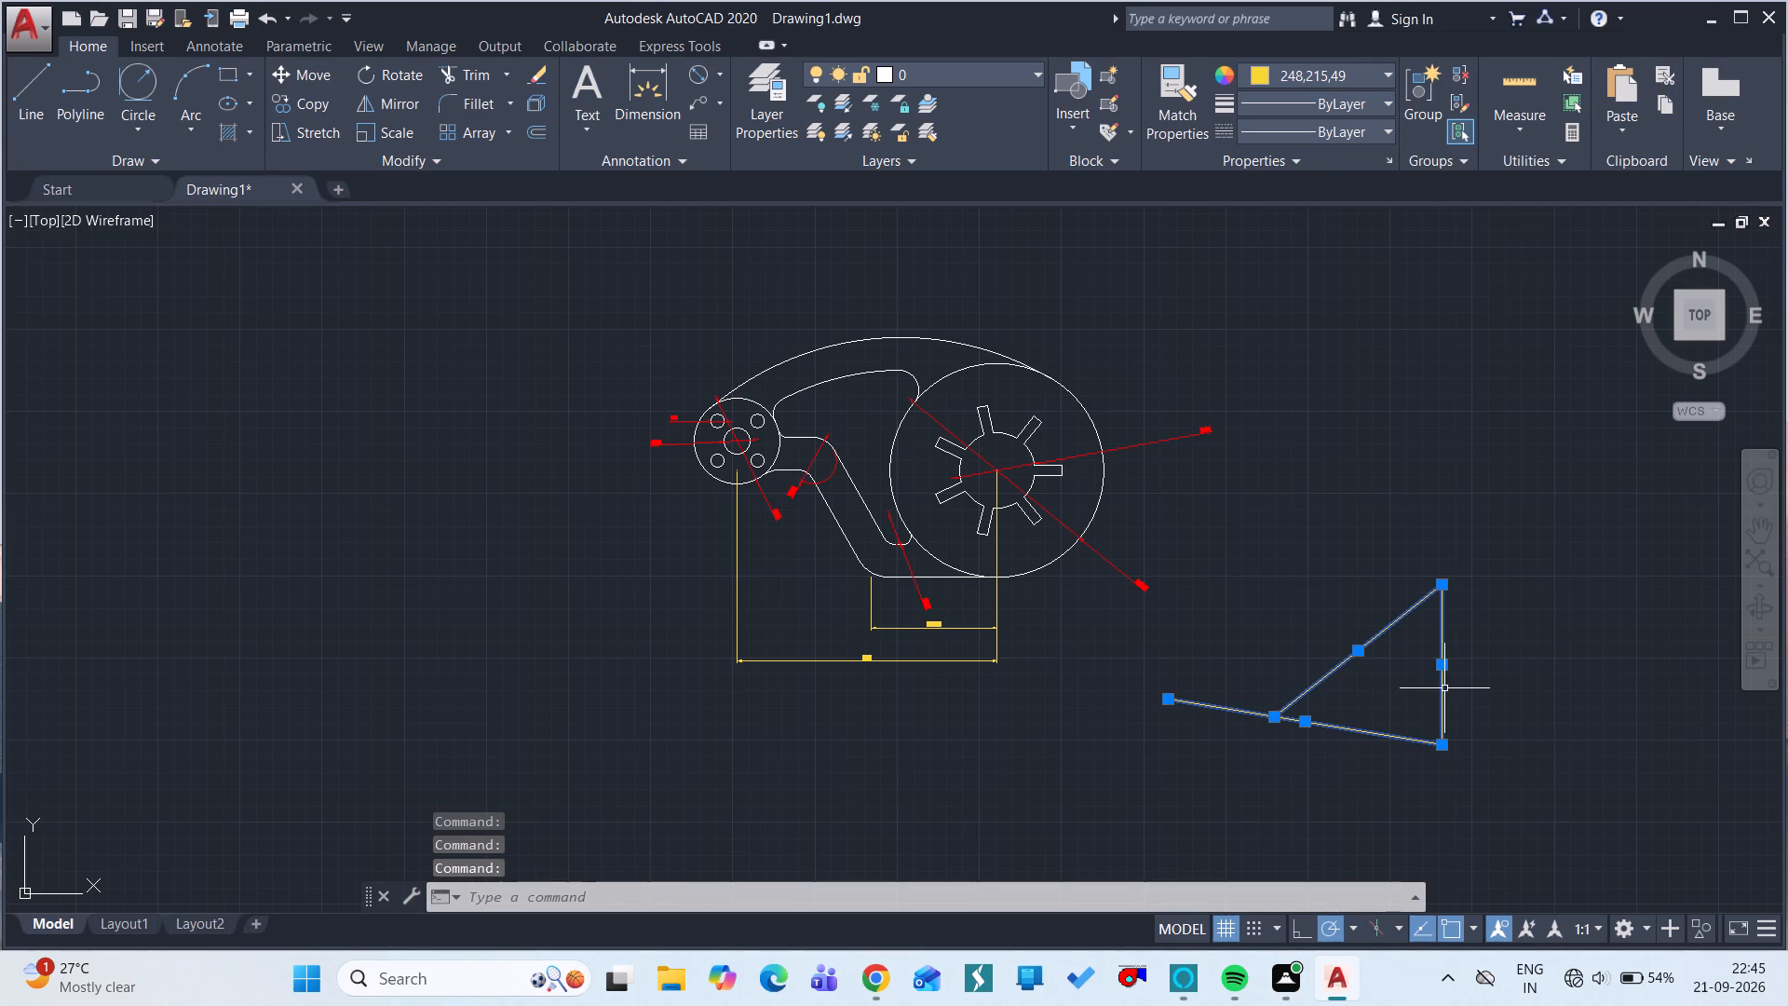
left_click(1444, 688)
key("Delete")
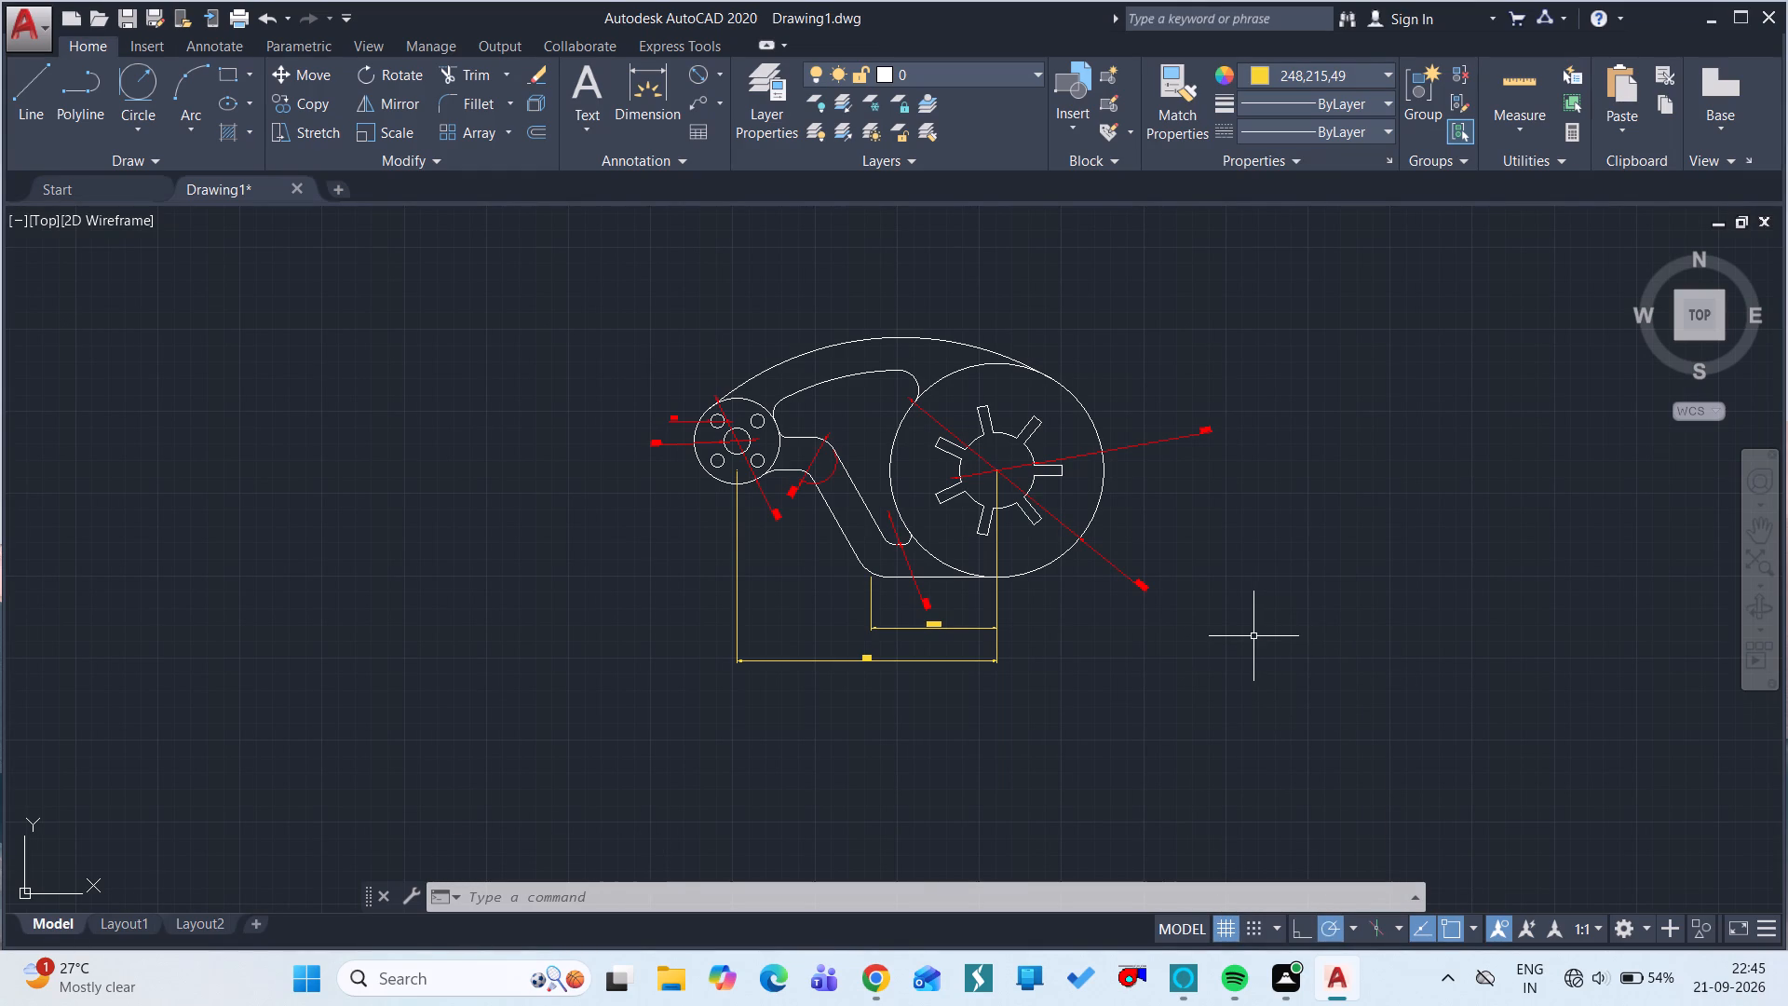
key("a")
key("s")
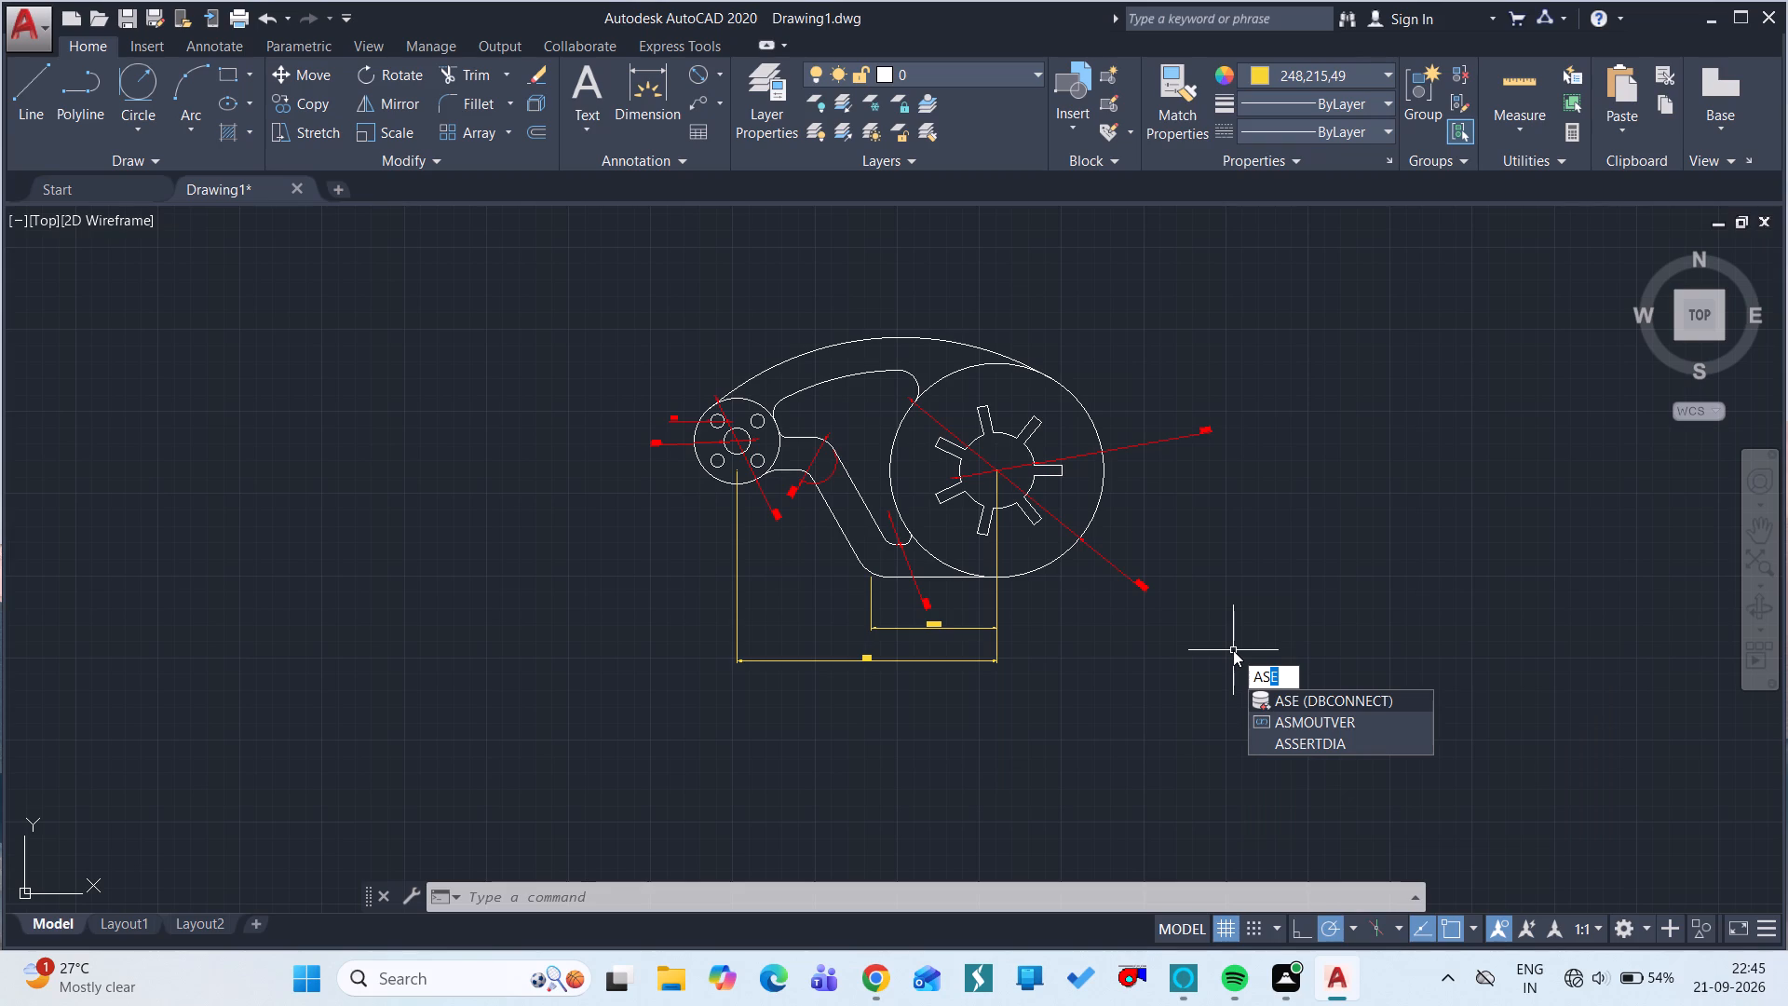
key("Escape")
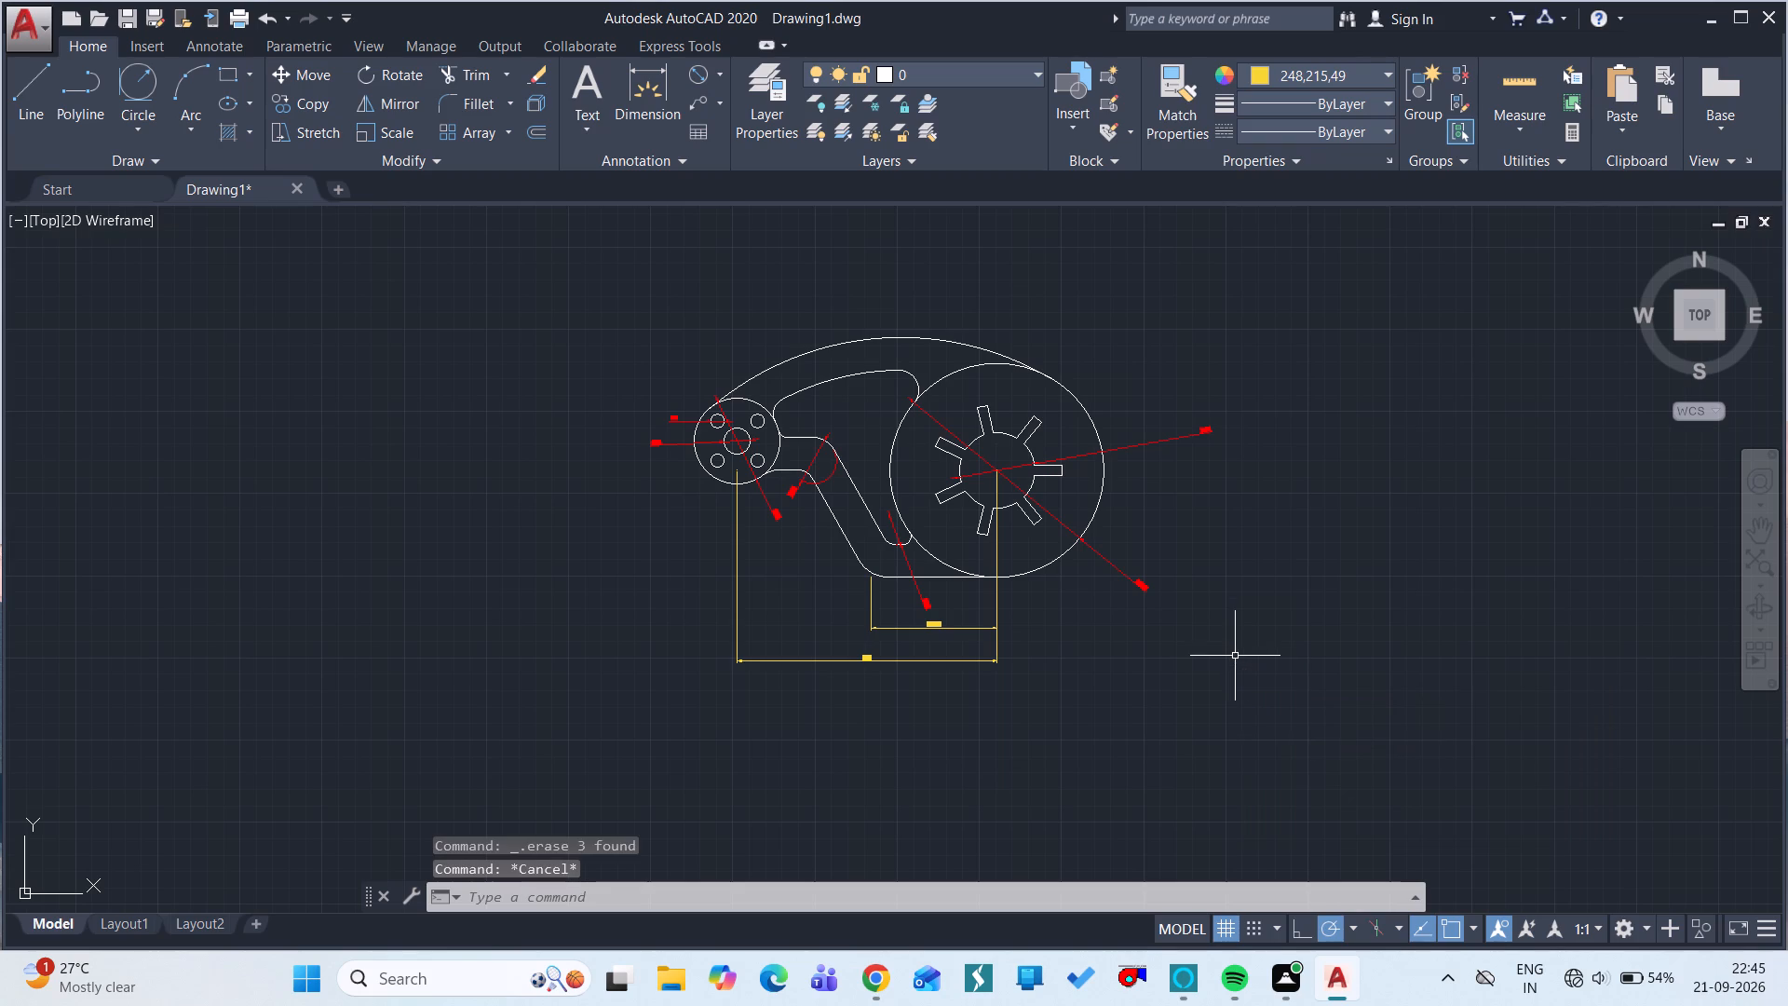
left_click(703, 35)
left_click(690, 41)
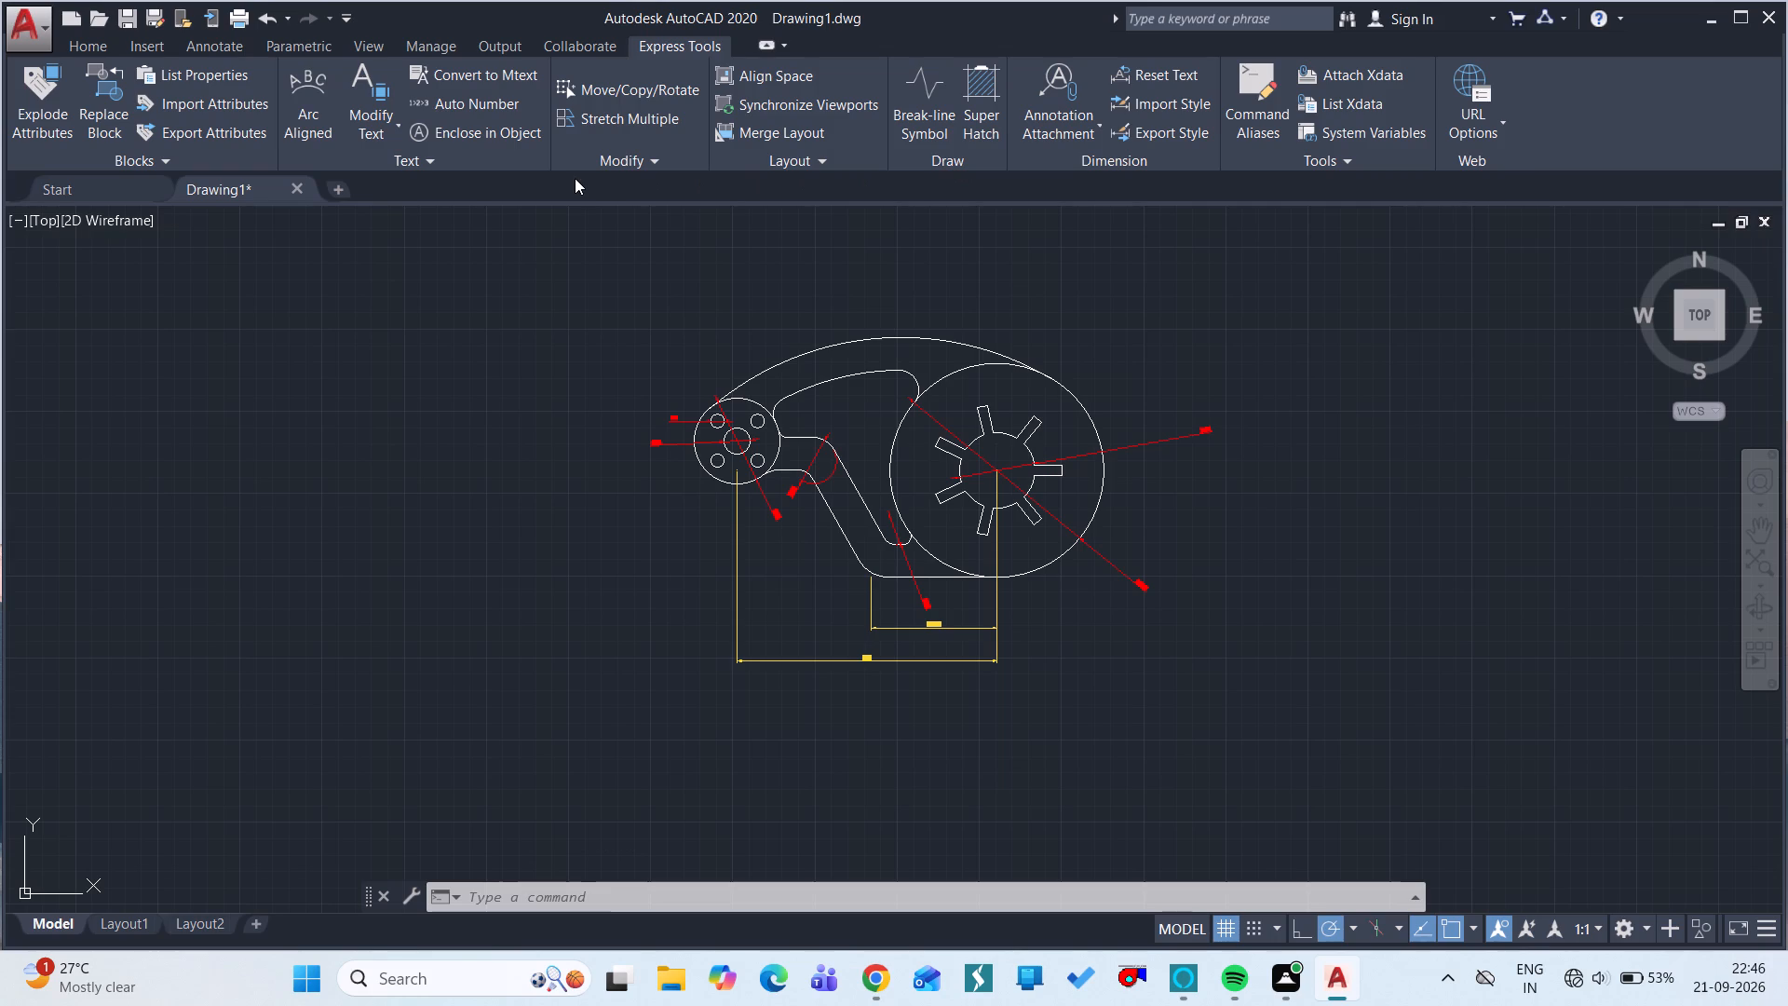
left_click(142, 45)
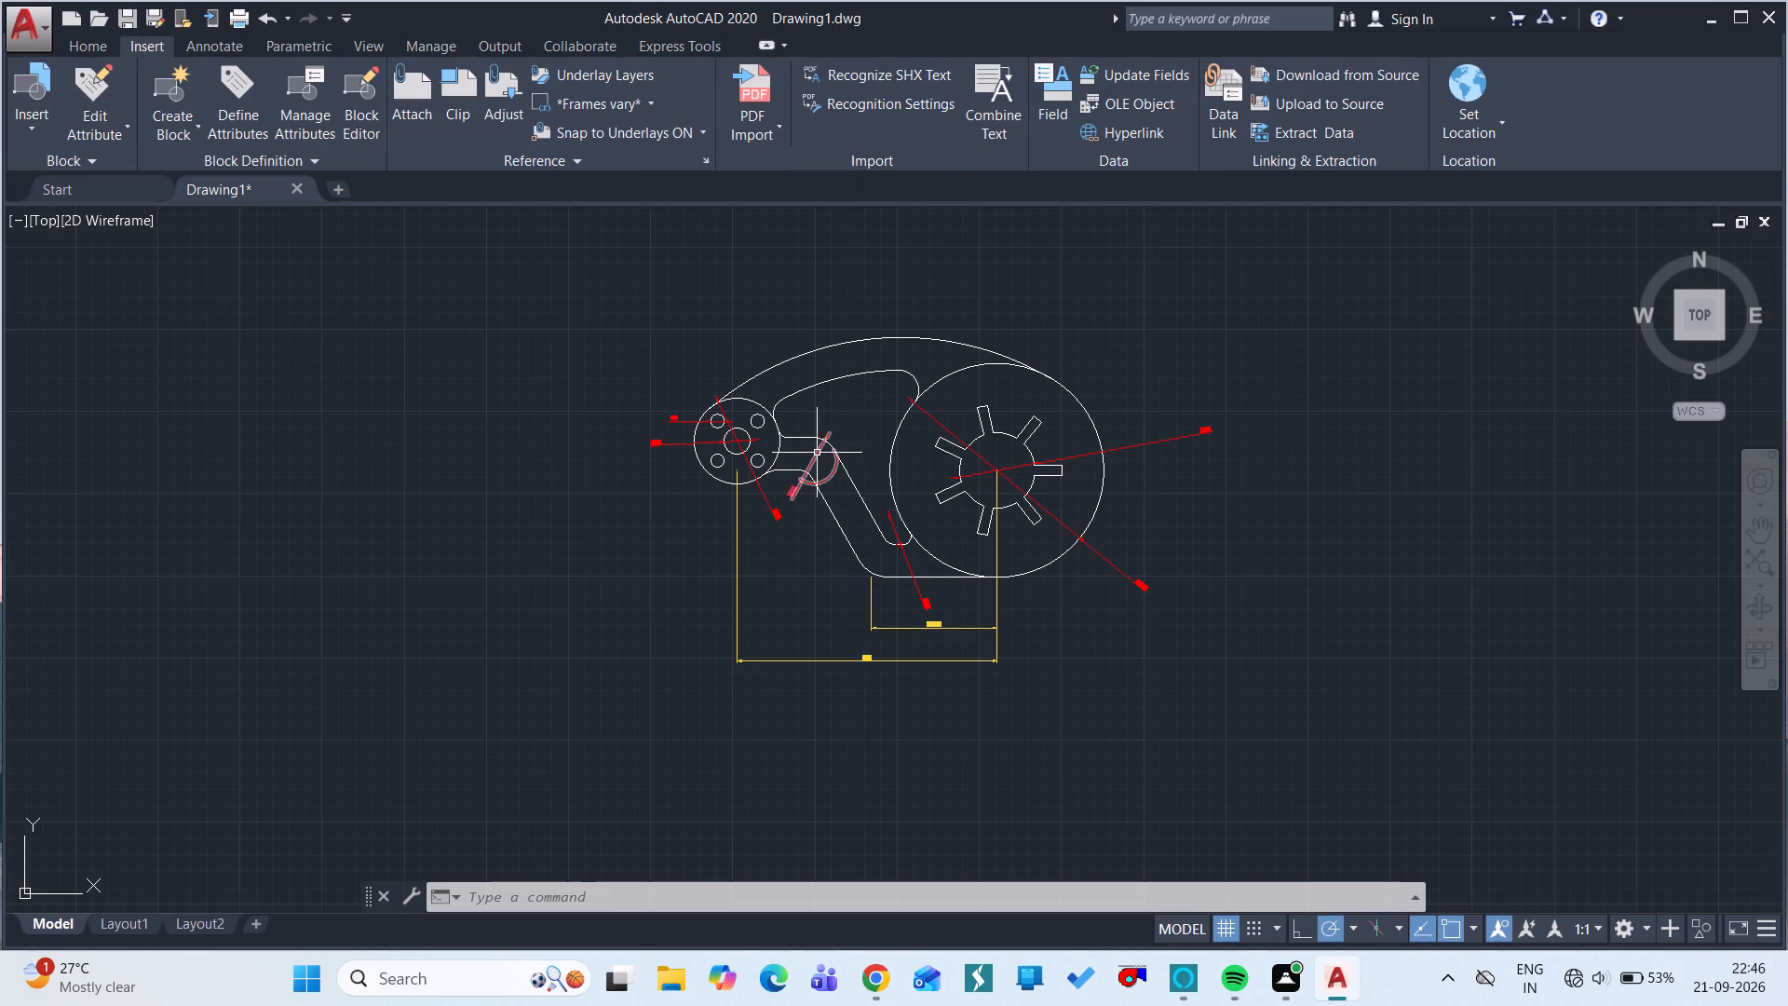
Delete the red Ø28 diameter dimension from the bend of the arm beside the small flange.
scroll(816, 453, "up", 5, "ctrl")
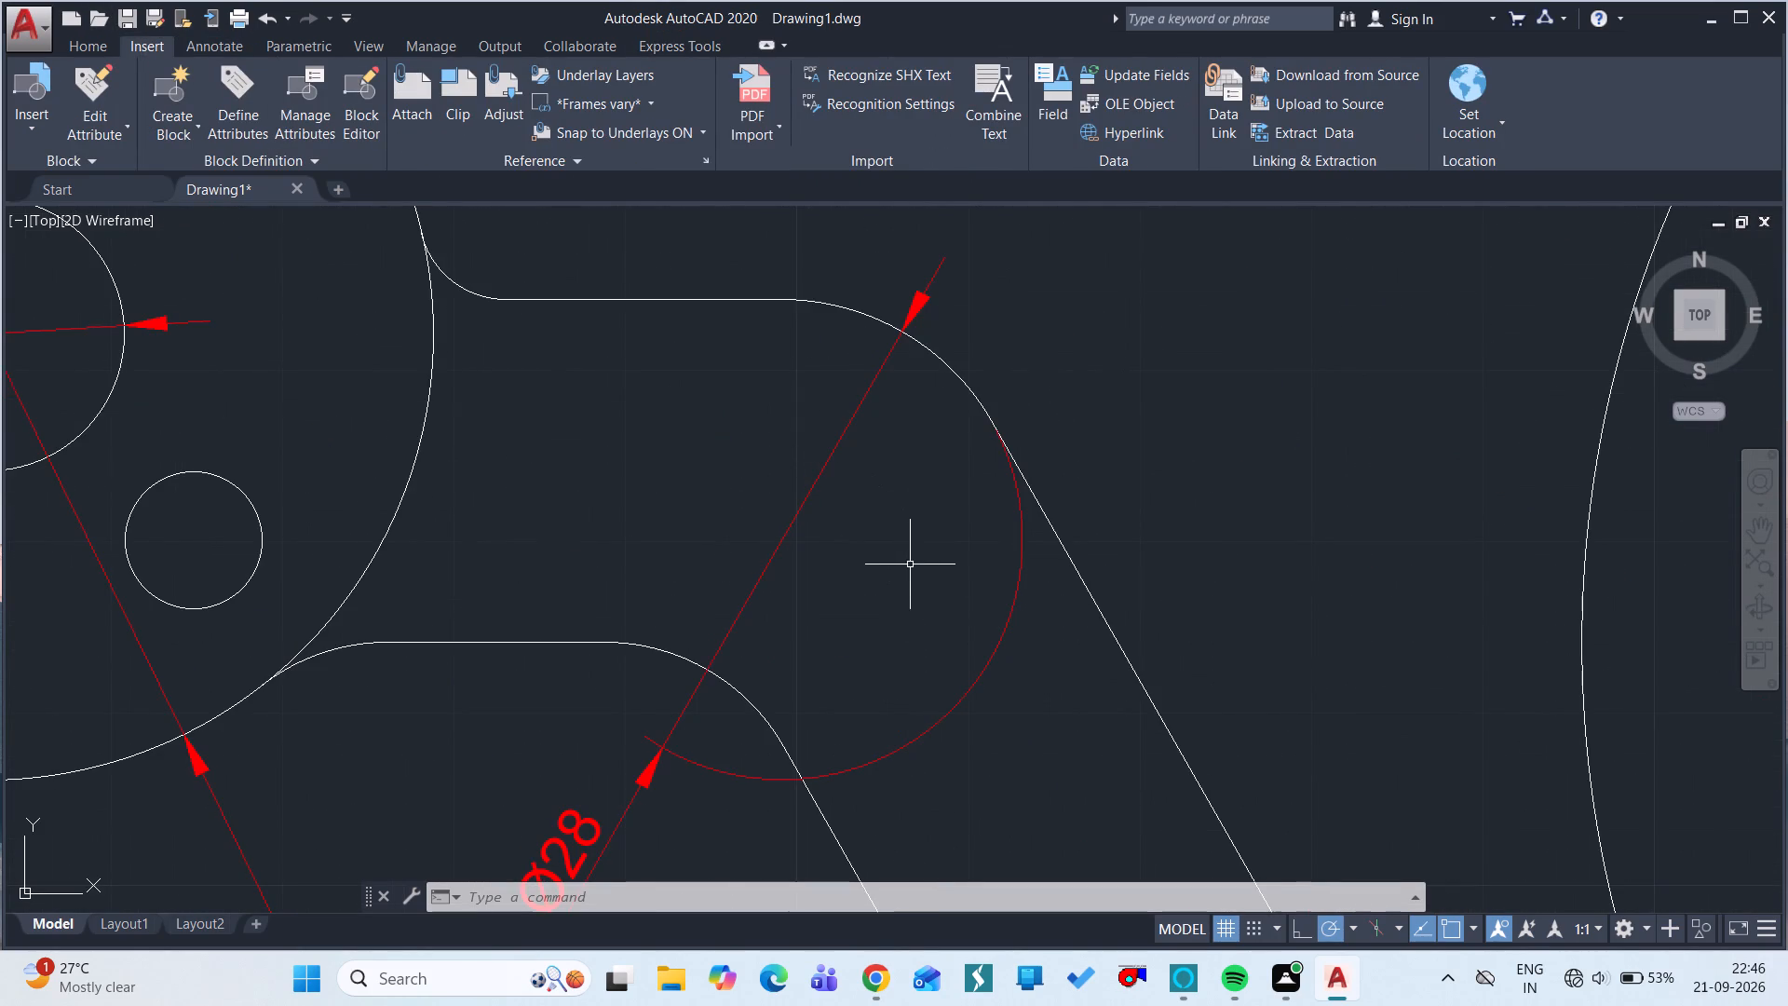
scroll(885, 537, "down", 1, "ctrl")
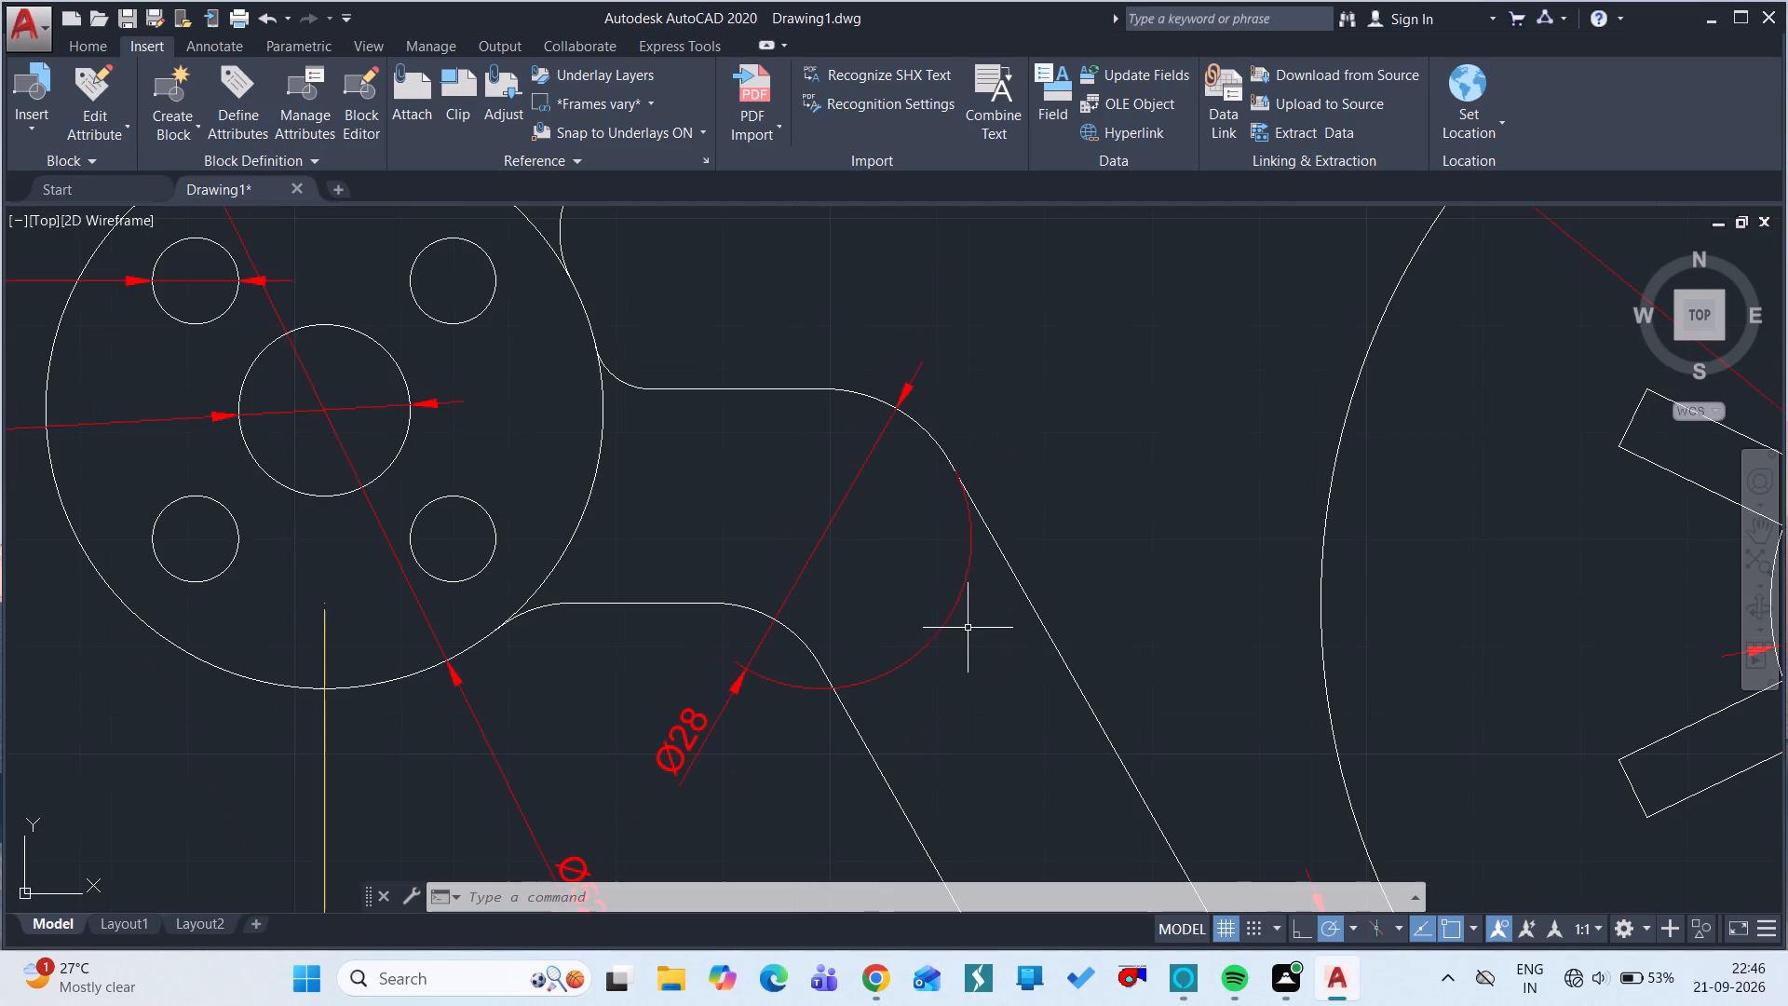
left_click_drag(955, 617, 951, 608)
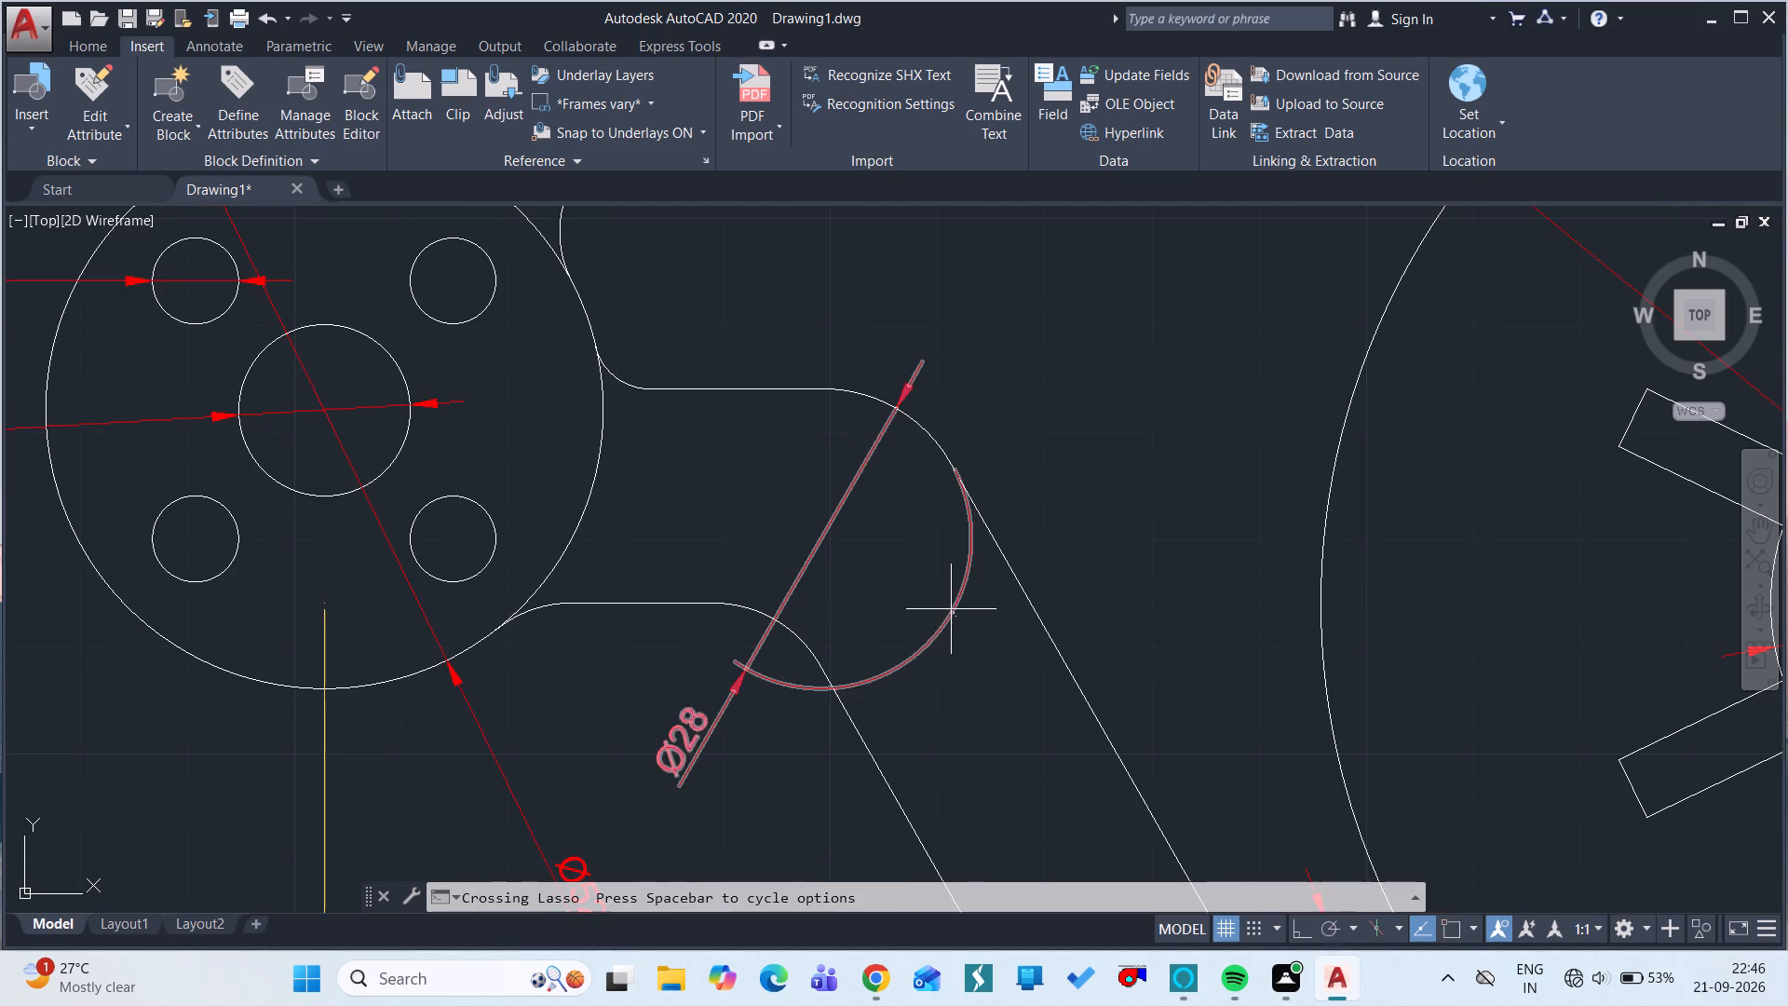
left_click_drag(951, 608, 950, 608)
left_click(950, 608)
key("Delete")
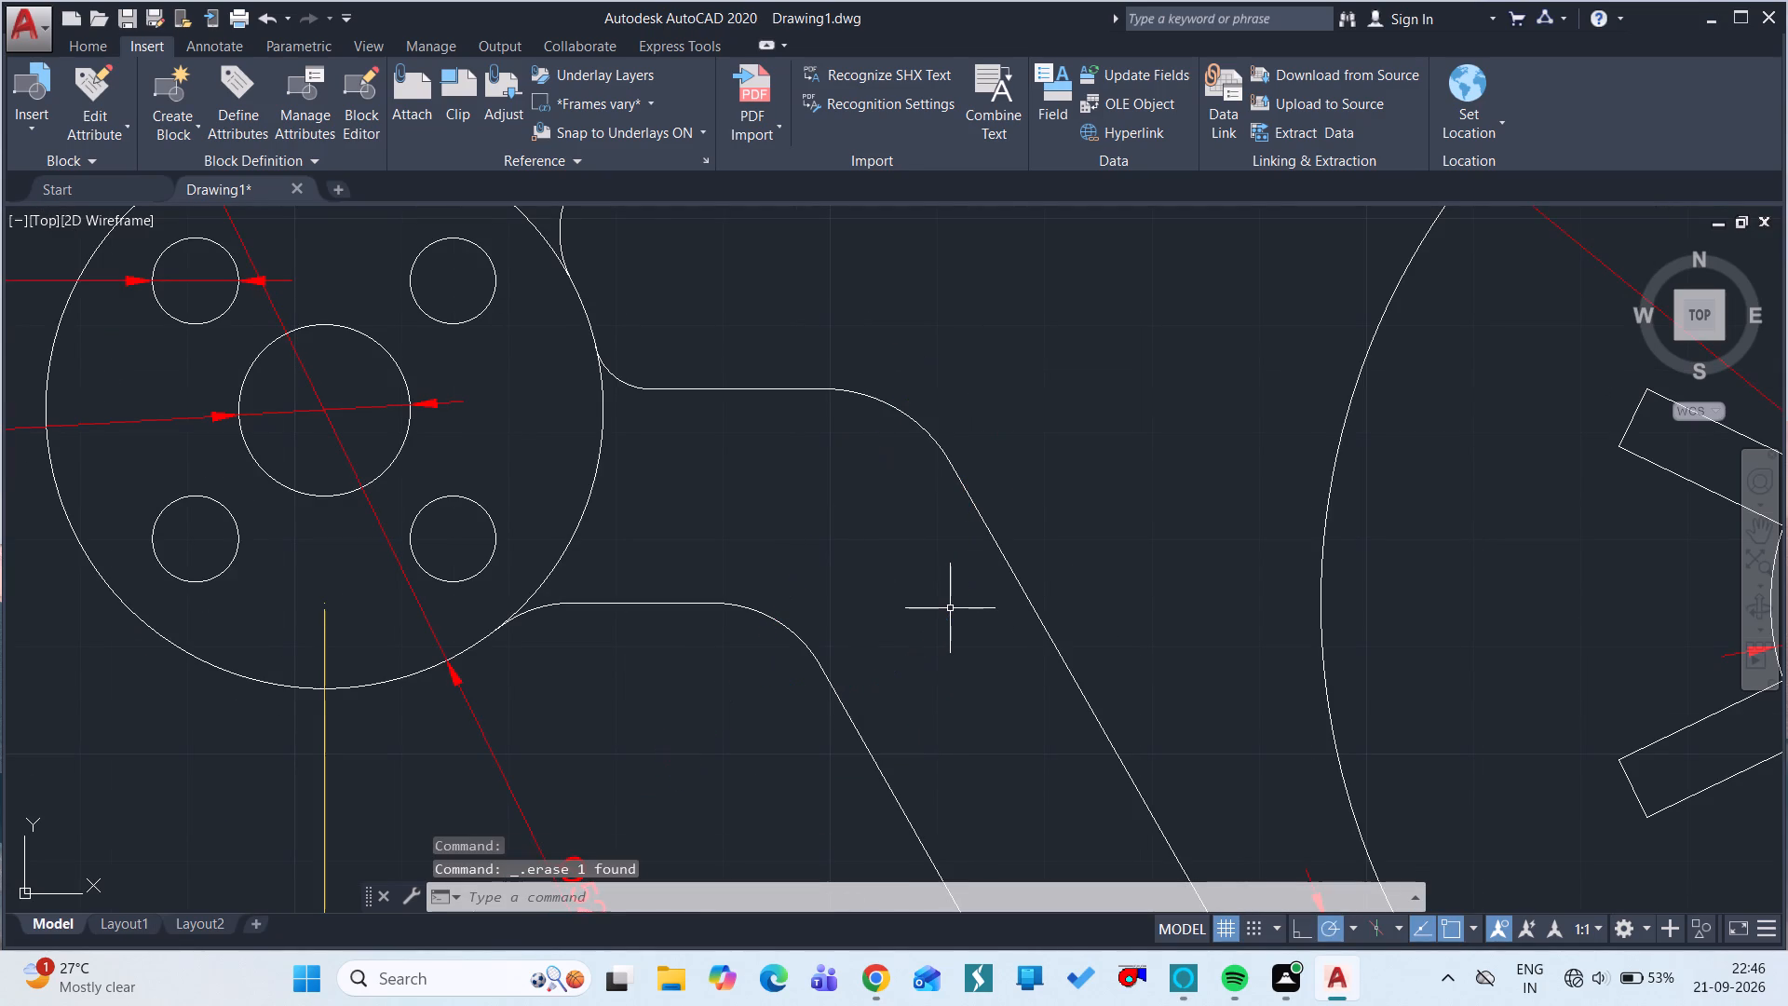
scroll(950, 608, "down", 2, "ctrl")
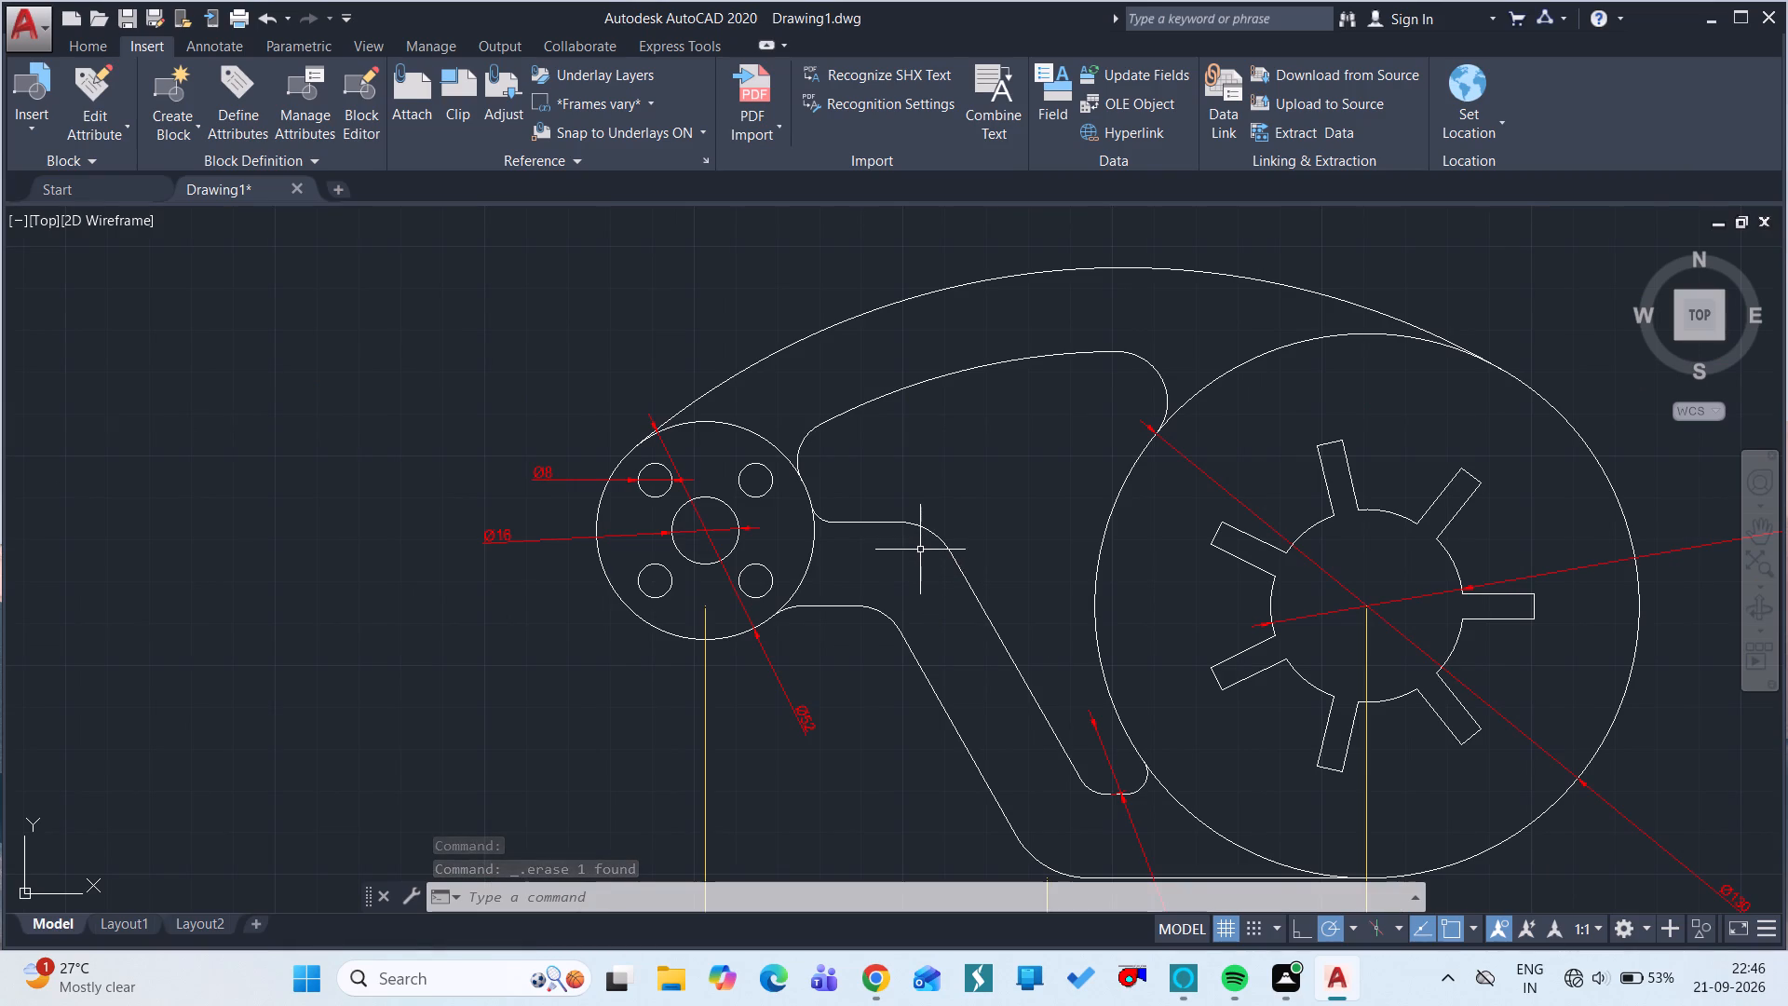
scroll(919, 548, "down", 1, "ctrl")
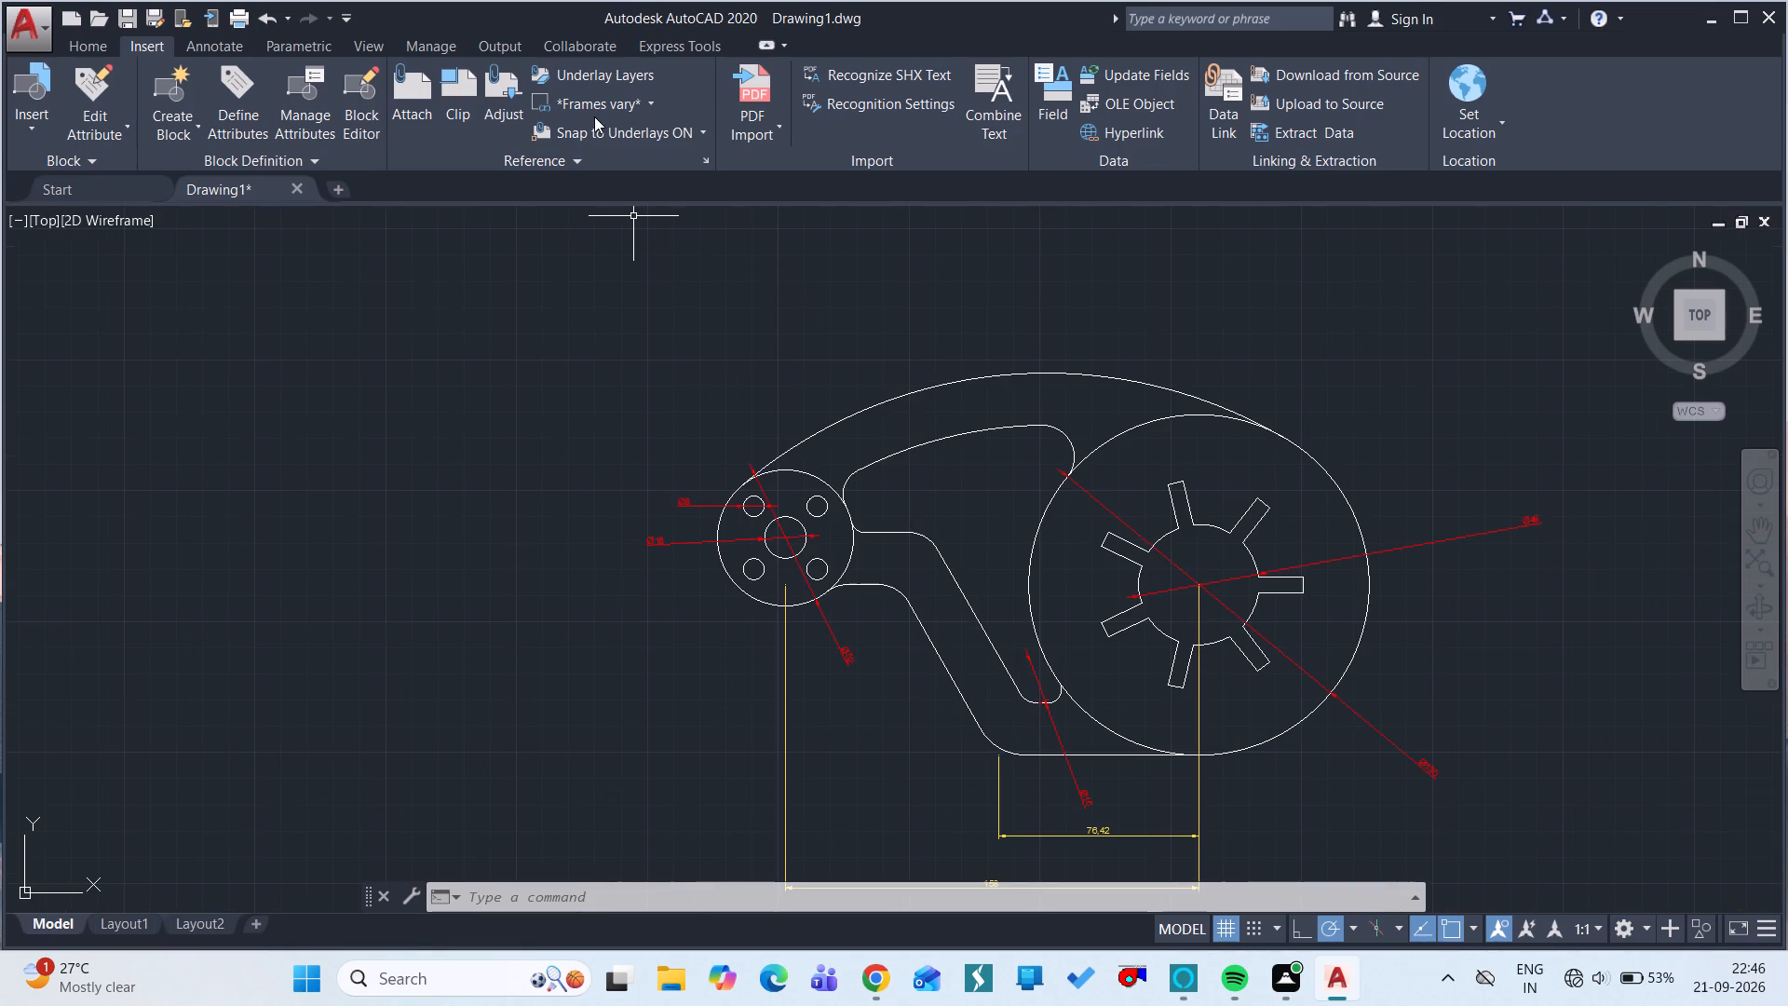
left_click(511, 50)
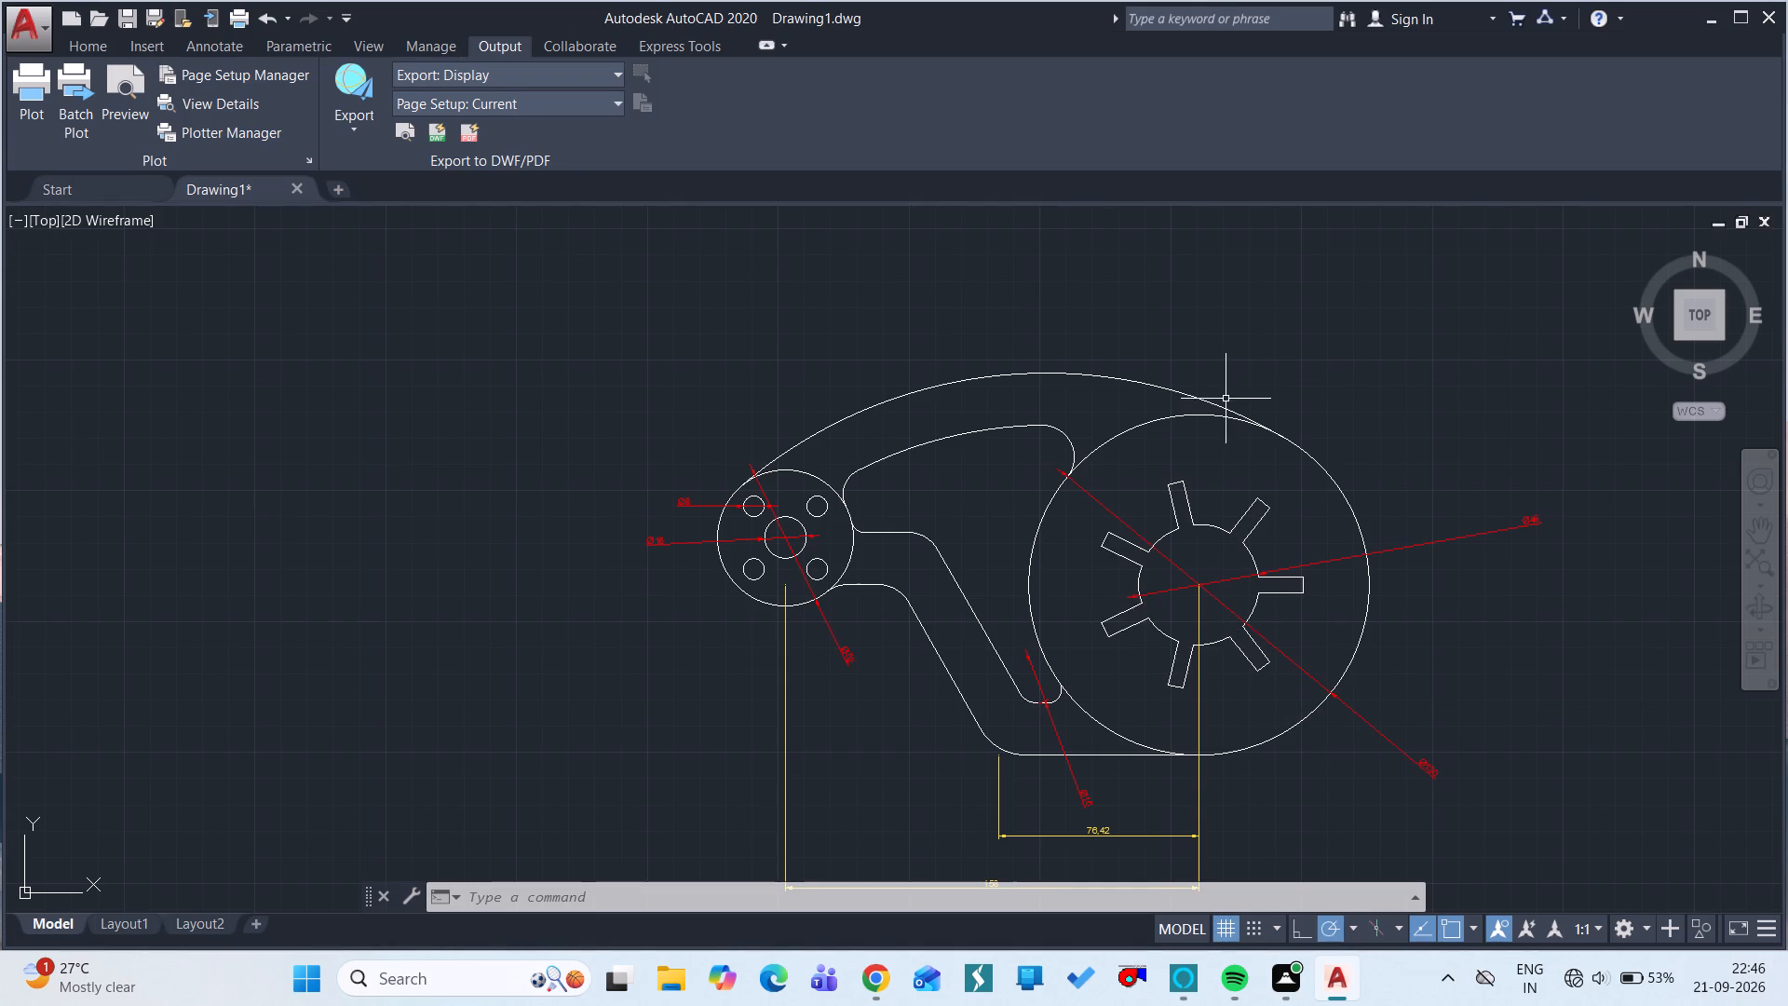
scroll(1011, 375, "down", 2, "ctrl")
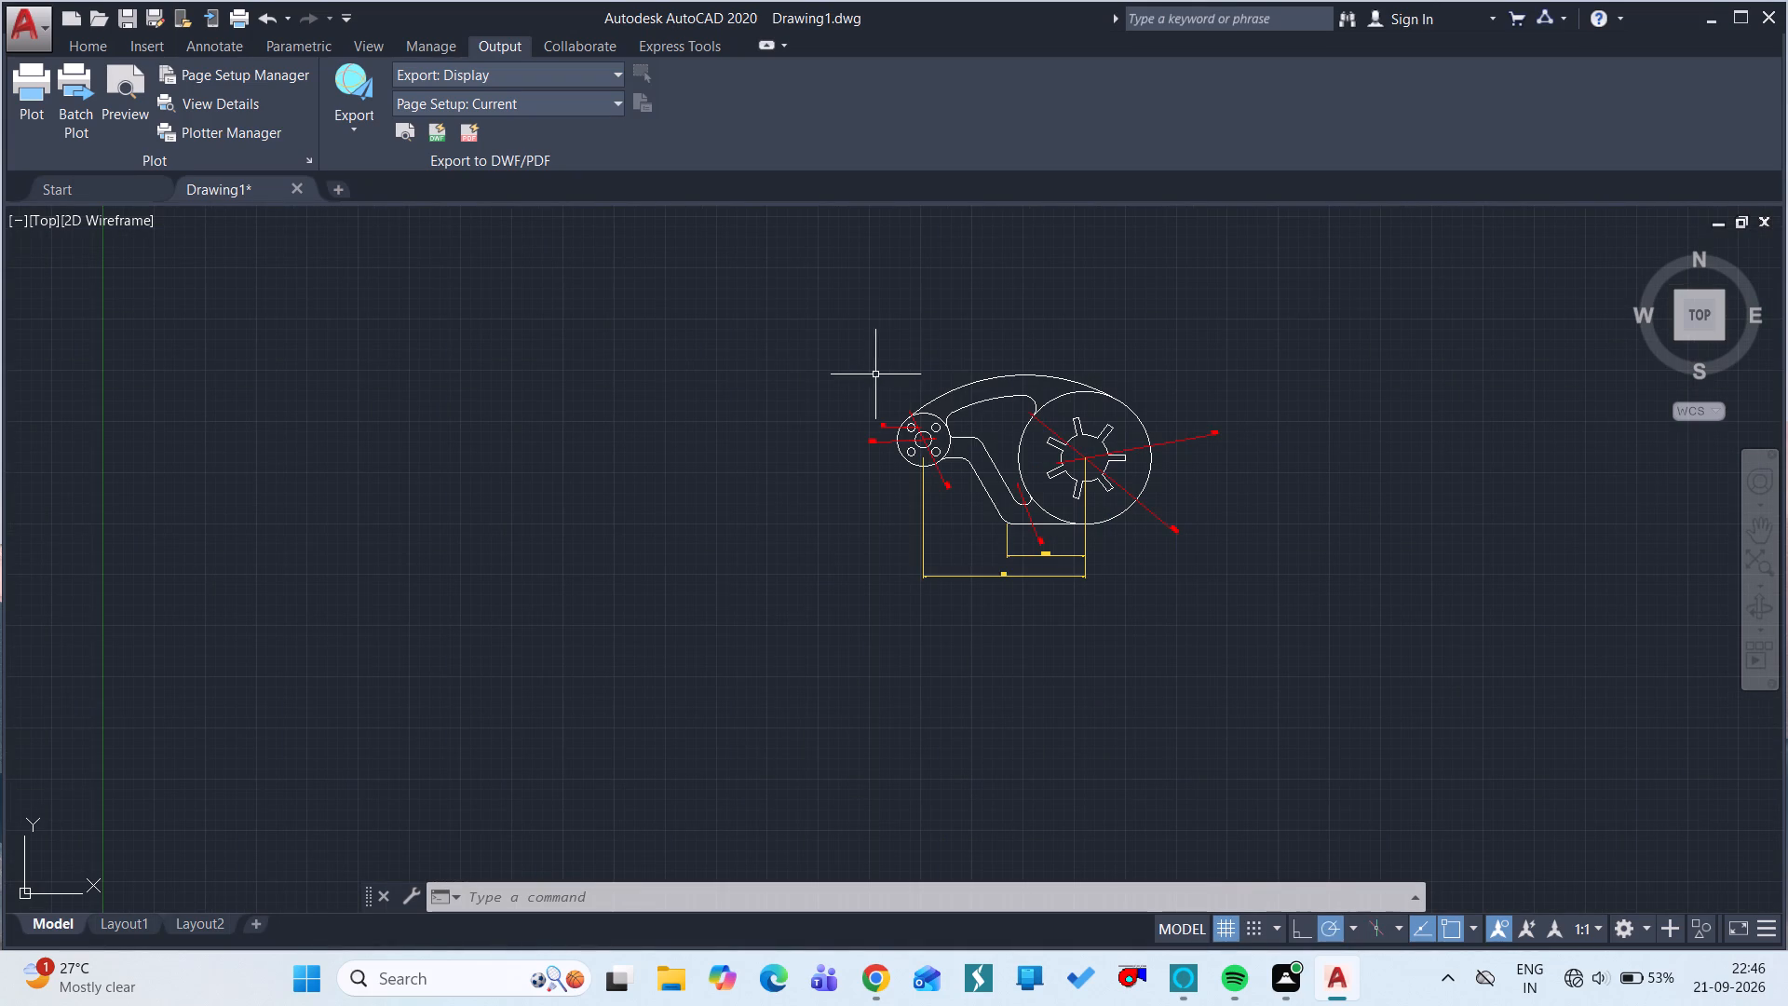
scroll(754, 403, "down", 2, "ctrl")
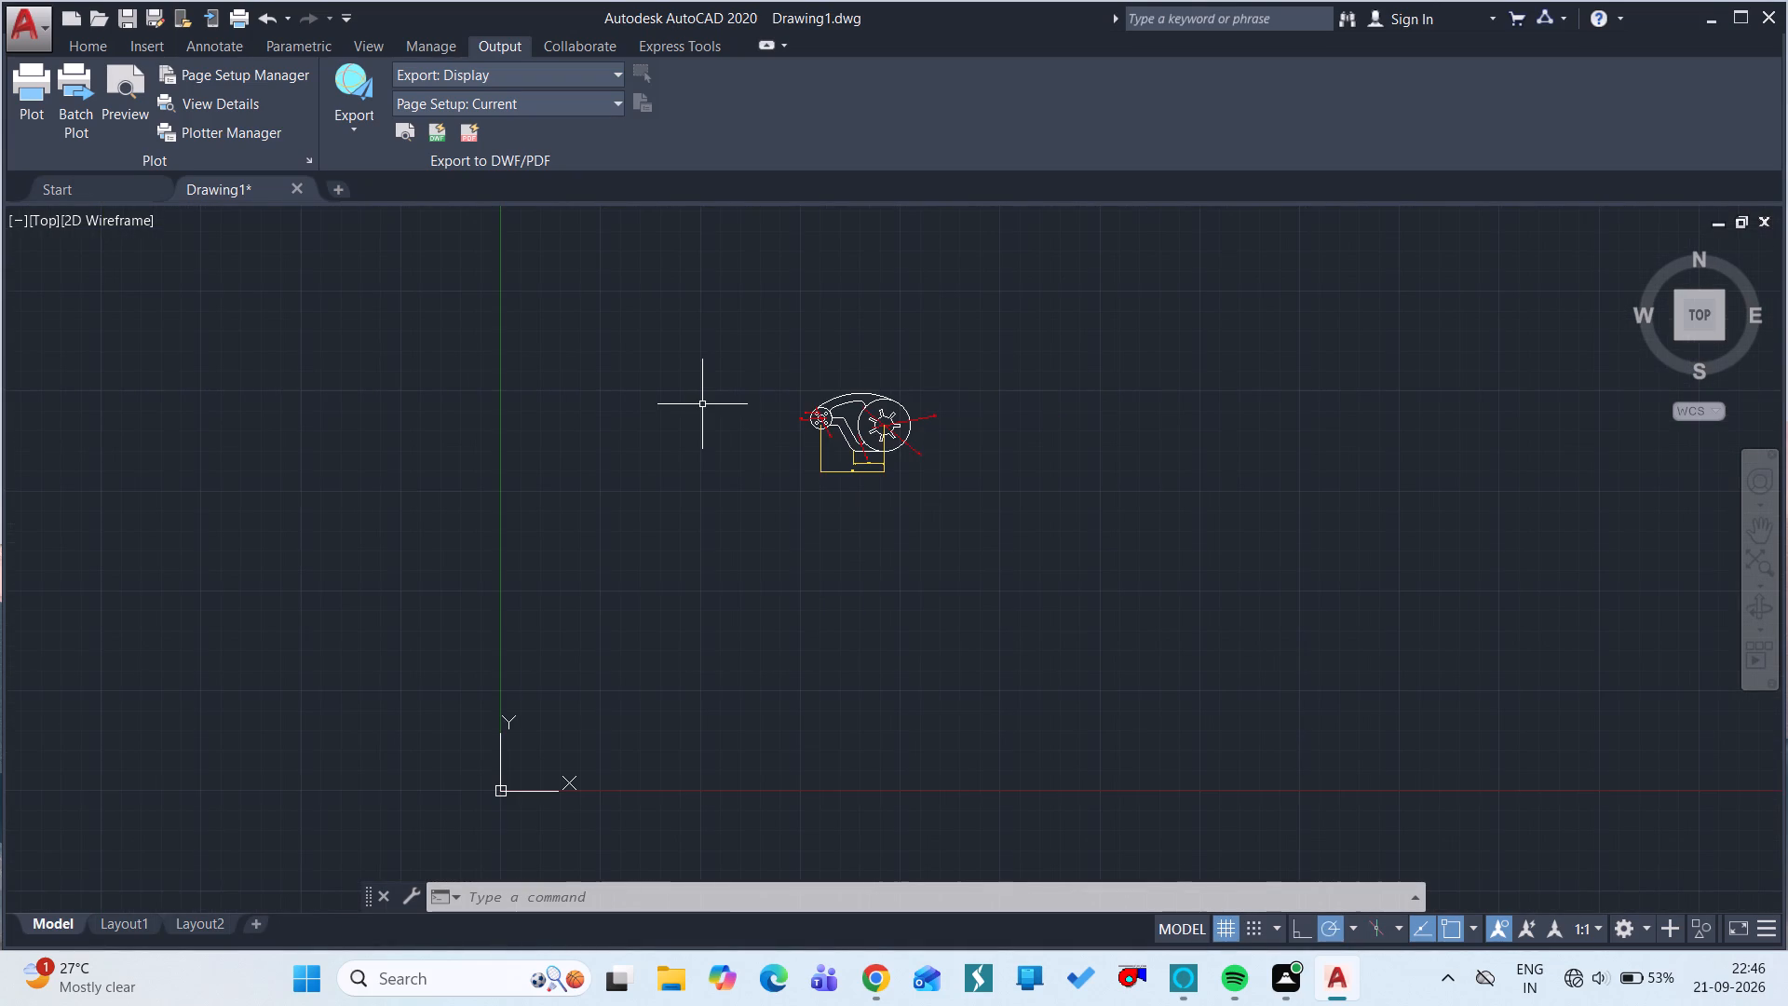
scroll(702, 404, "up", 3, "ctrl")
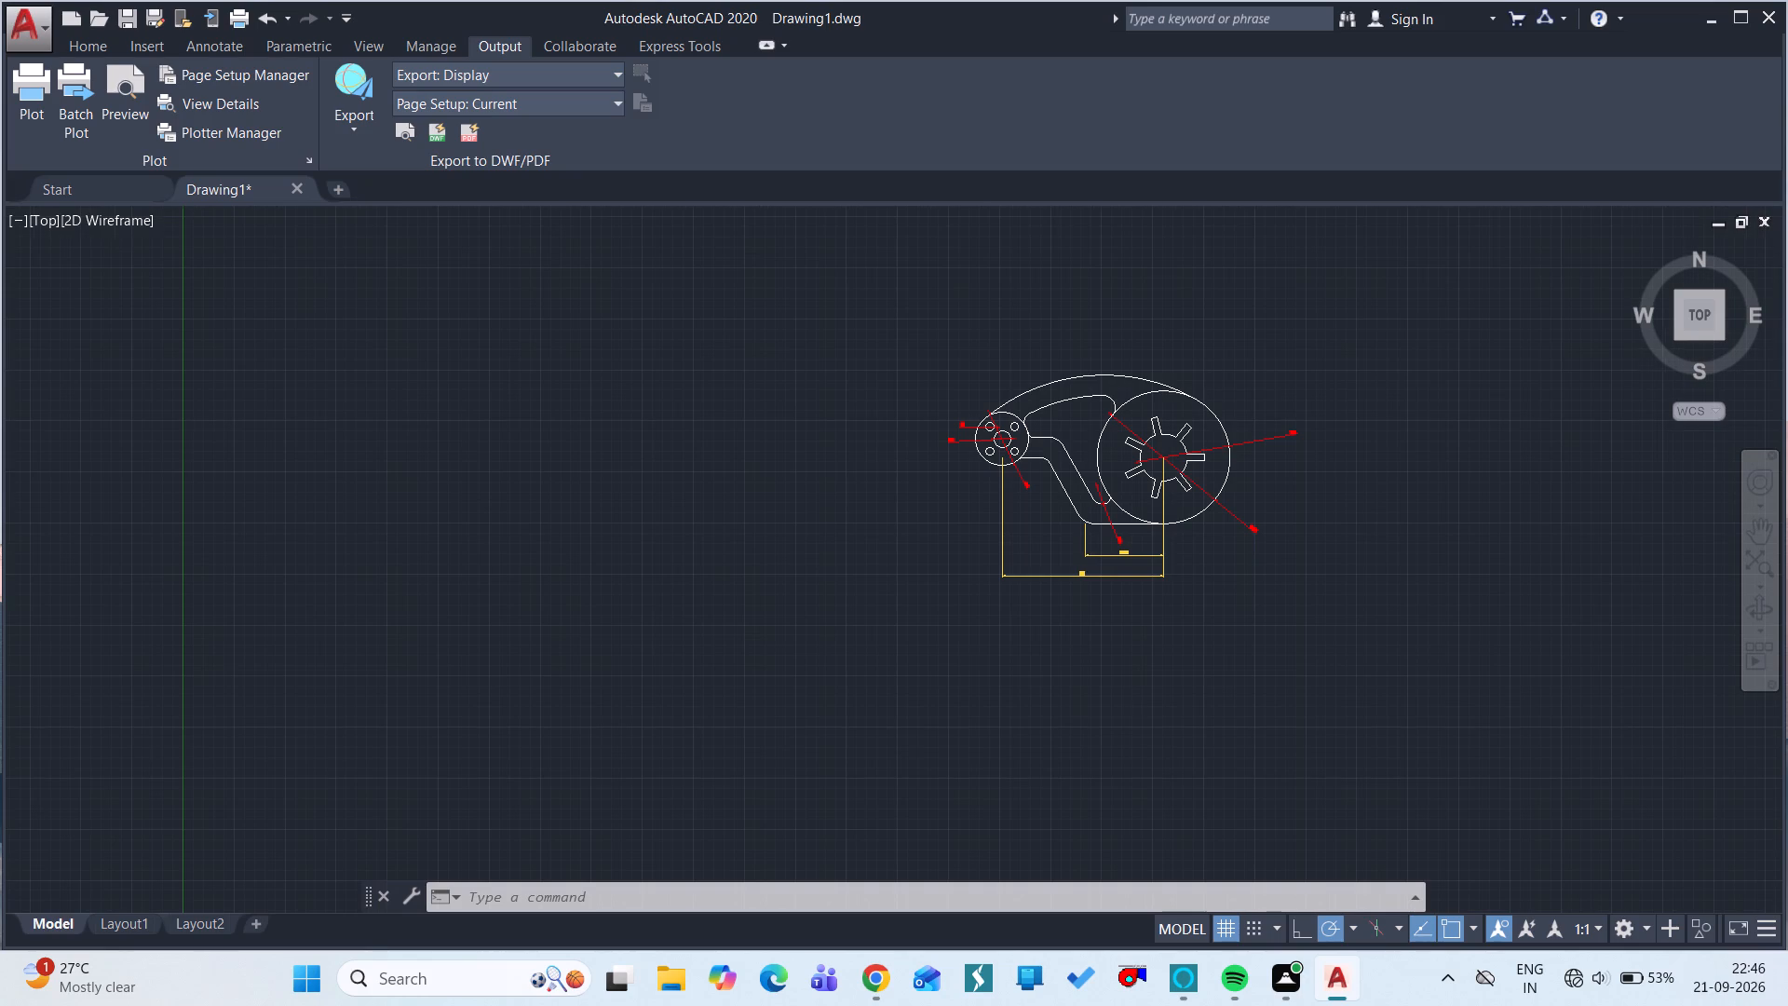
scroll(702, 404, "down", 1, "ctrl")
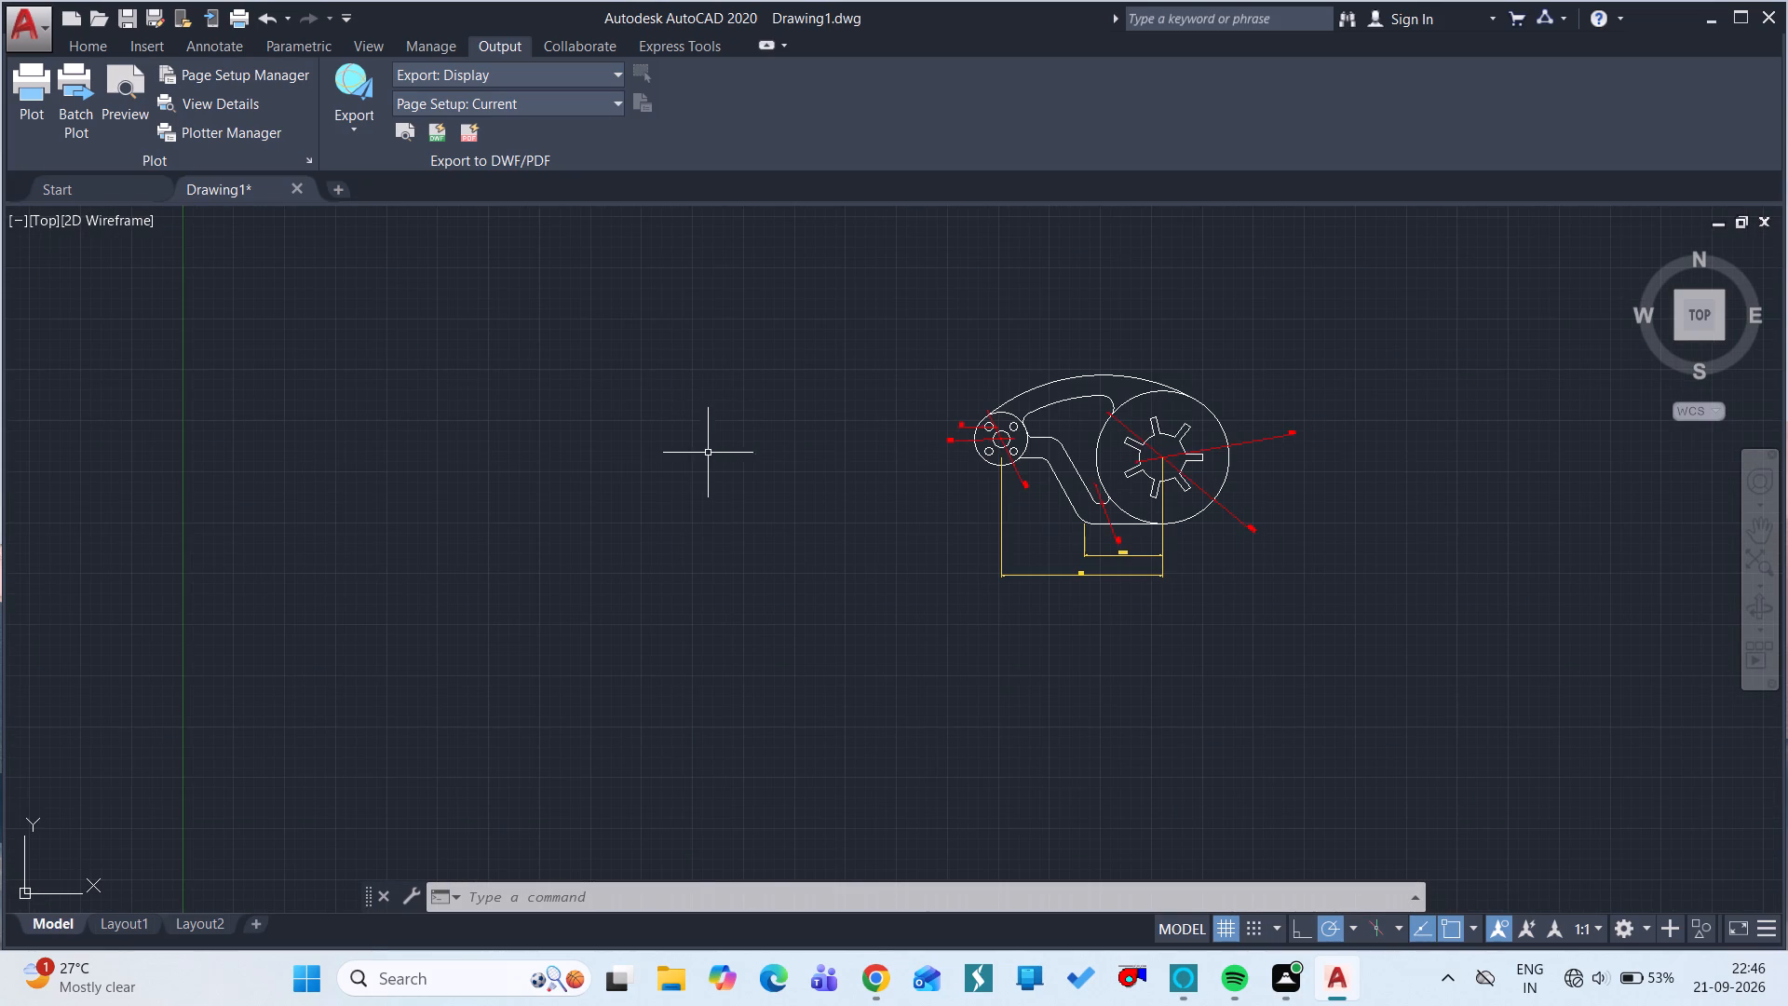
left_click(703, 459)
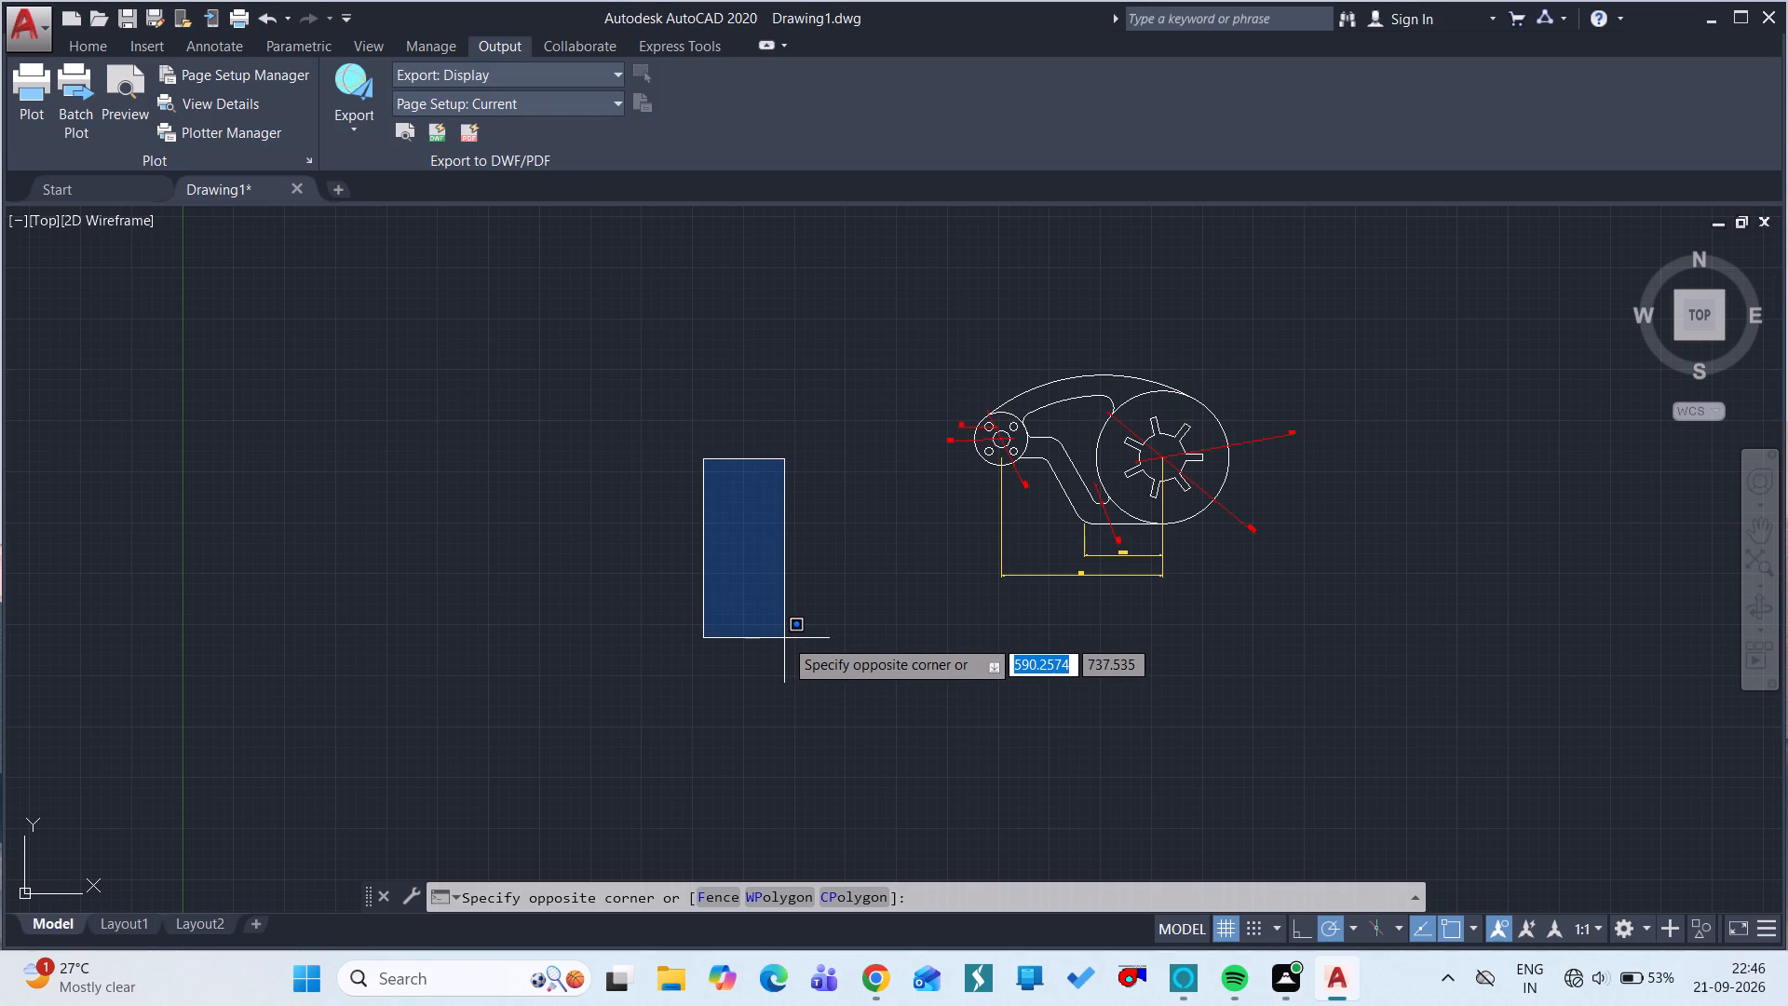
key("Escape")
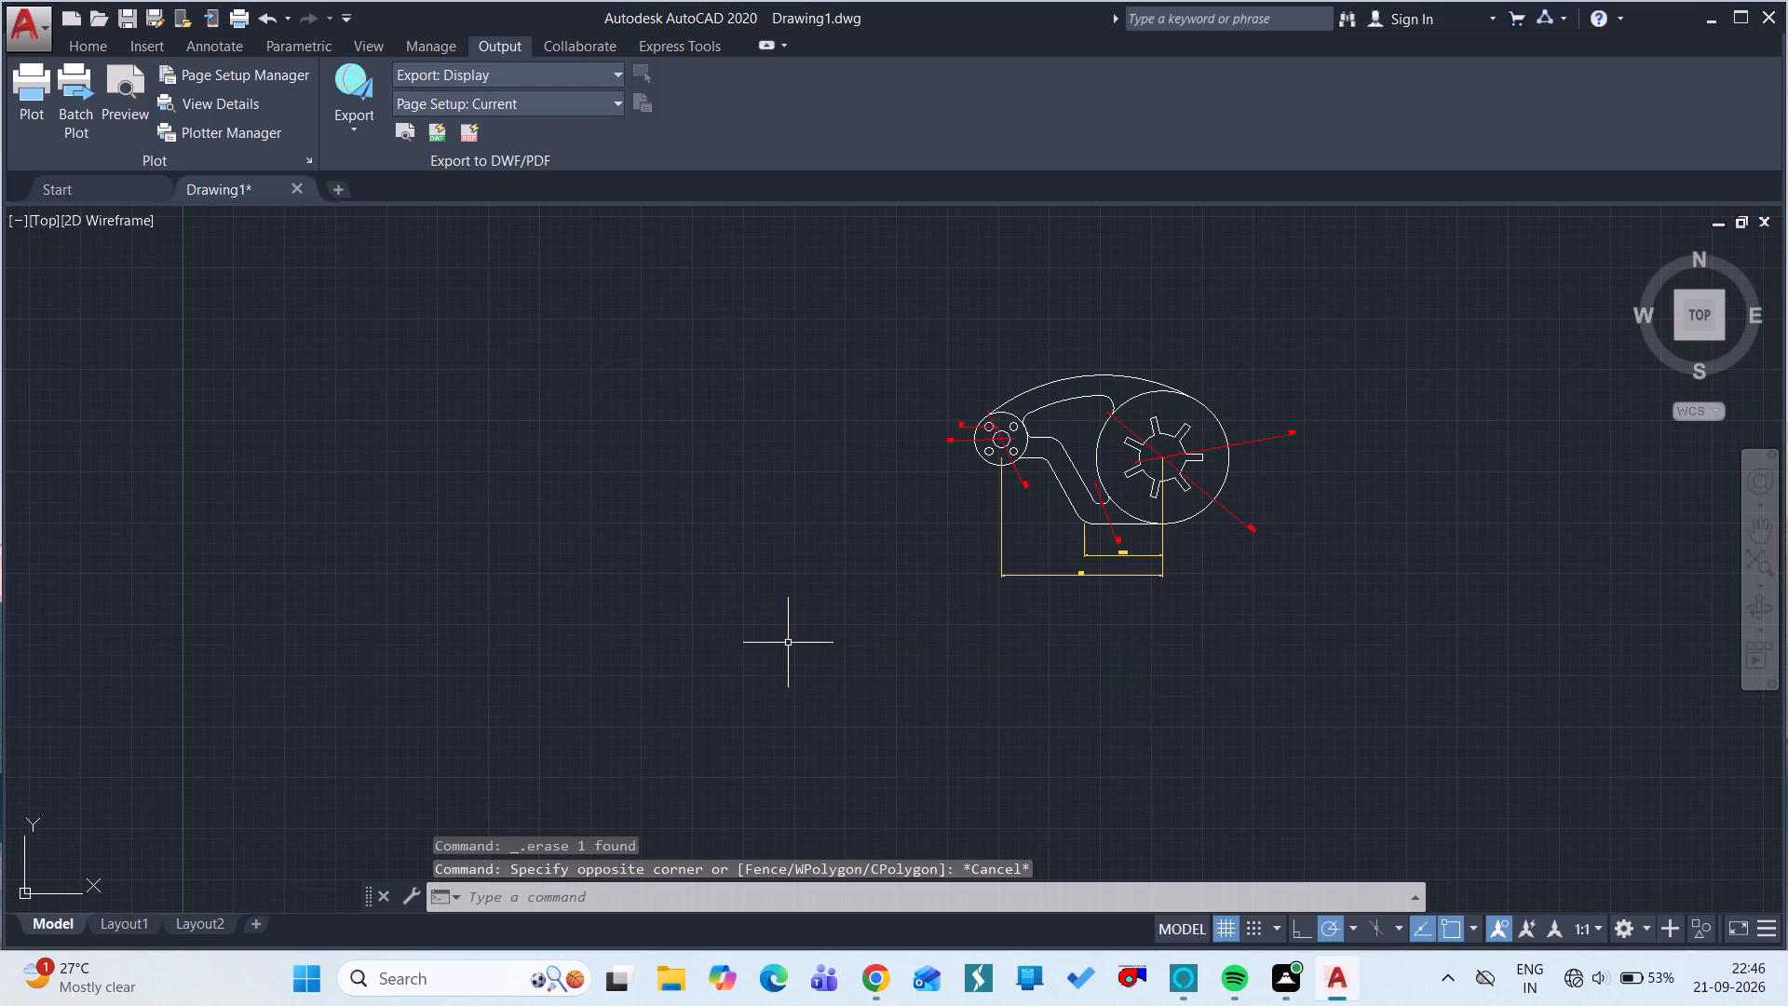
Draw four connected lines as a rough rectangle below and left of the small flange, the first about 141 and the last about 151 units long.
type("l")
key("space")
left_click_drag(675, 590, 670, 734)
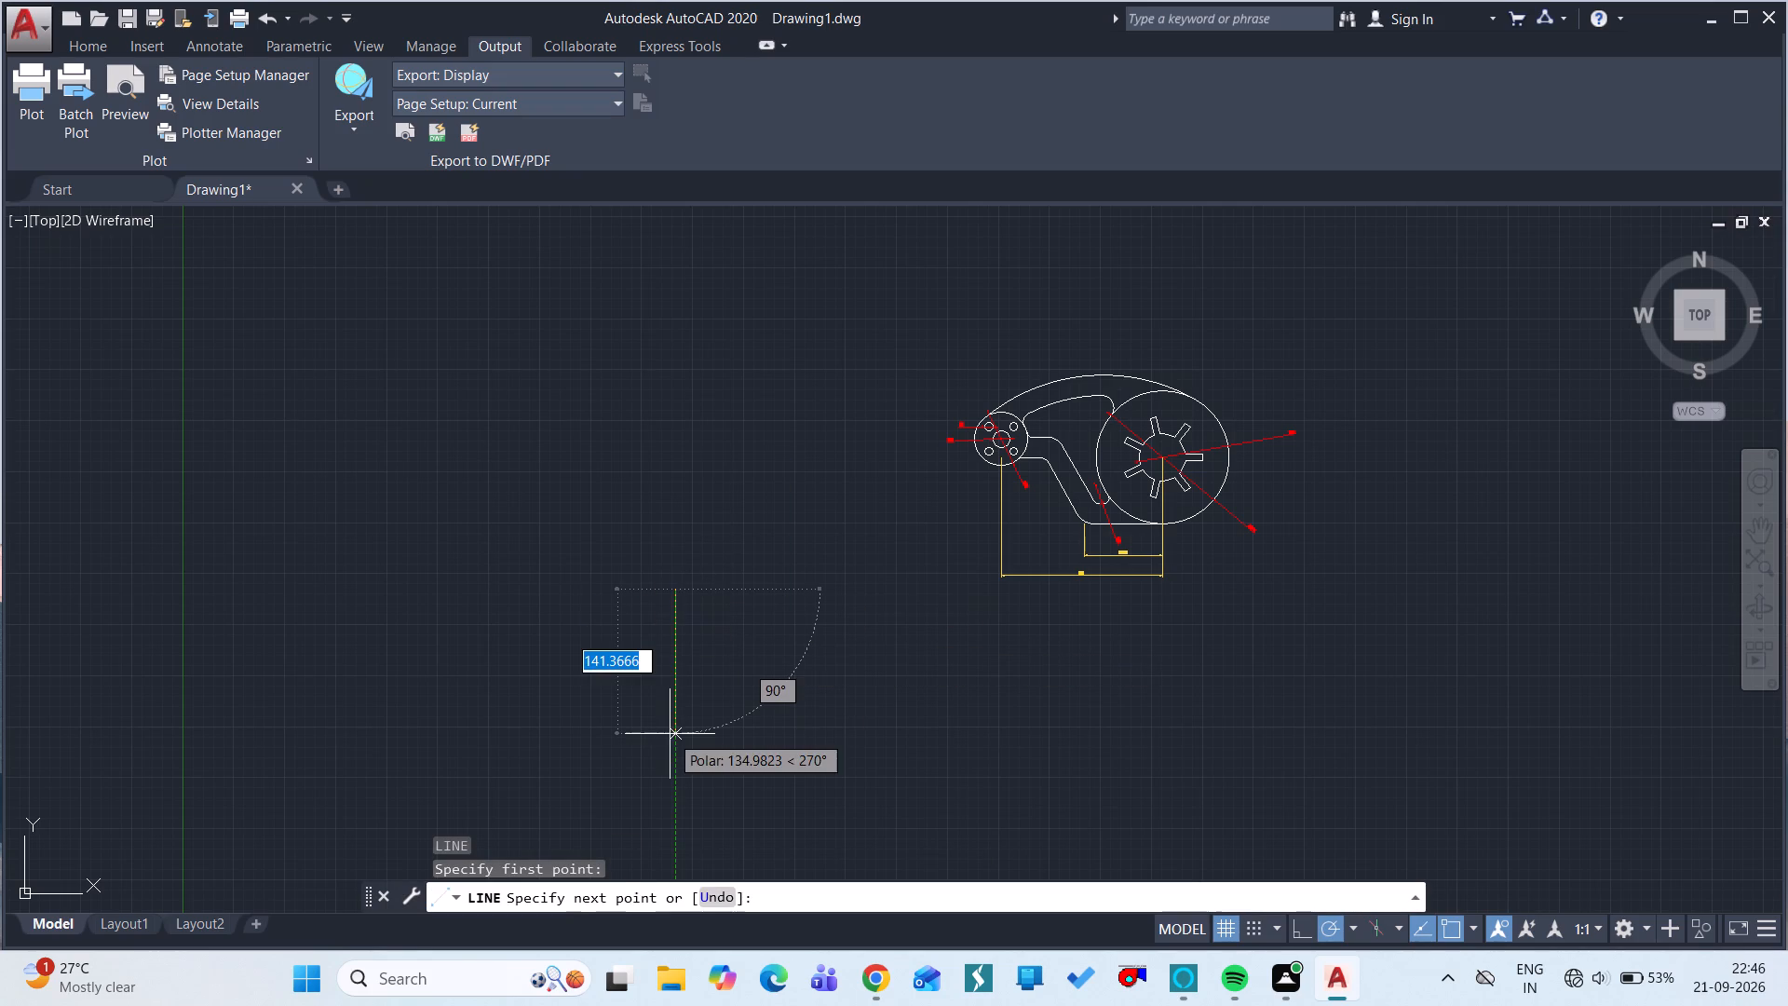
left_click_drag(670, 734, 777, 731)
left_click_drag(777, 731, 777, 591)
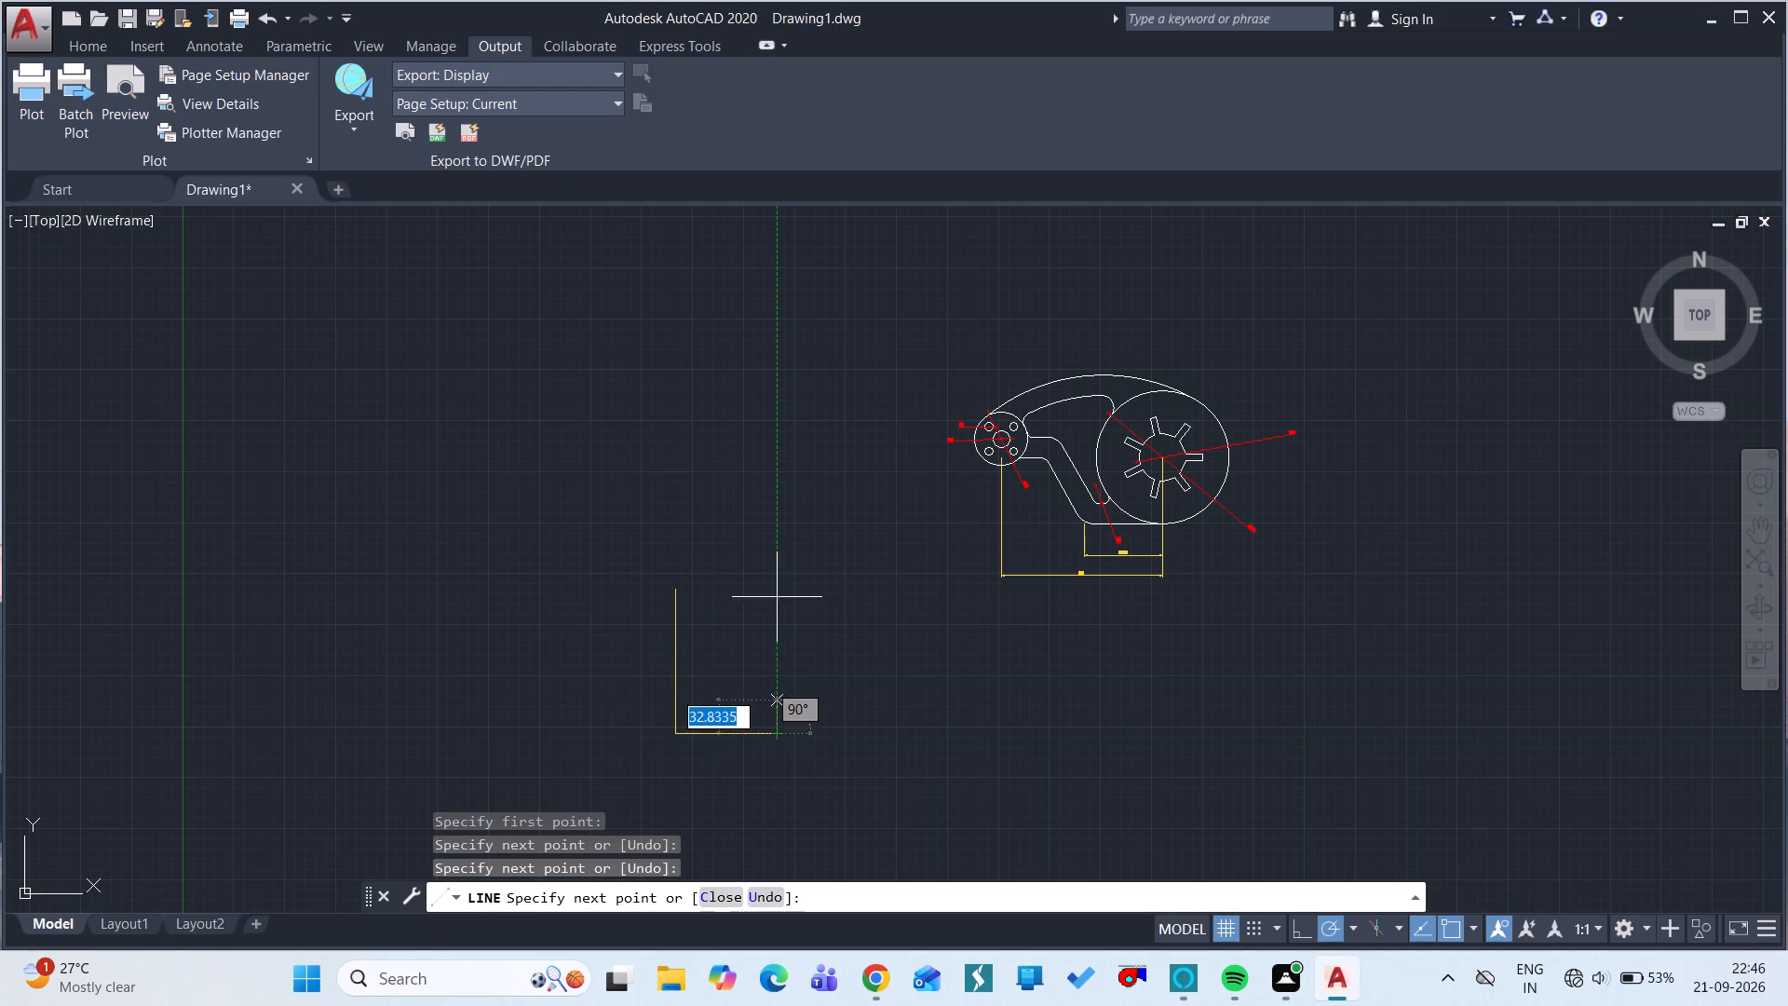
left_click_drag(777, 591, 777, 588)
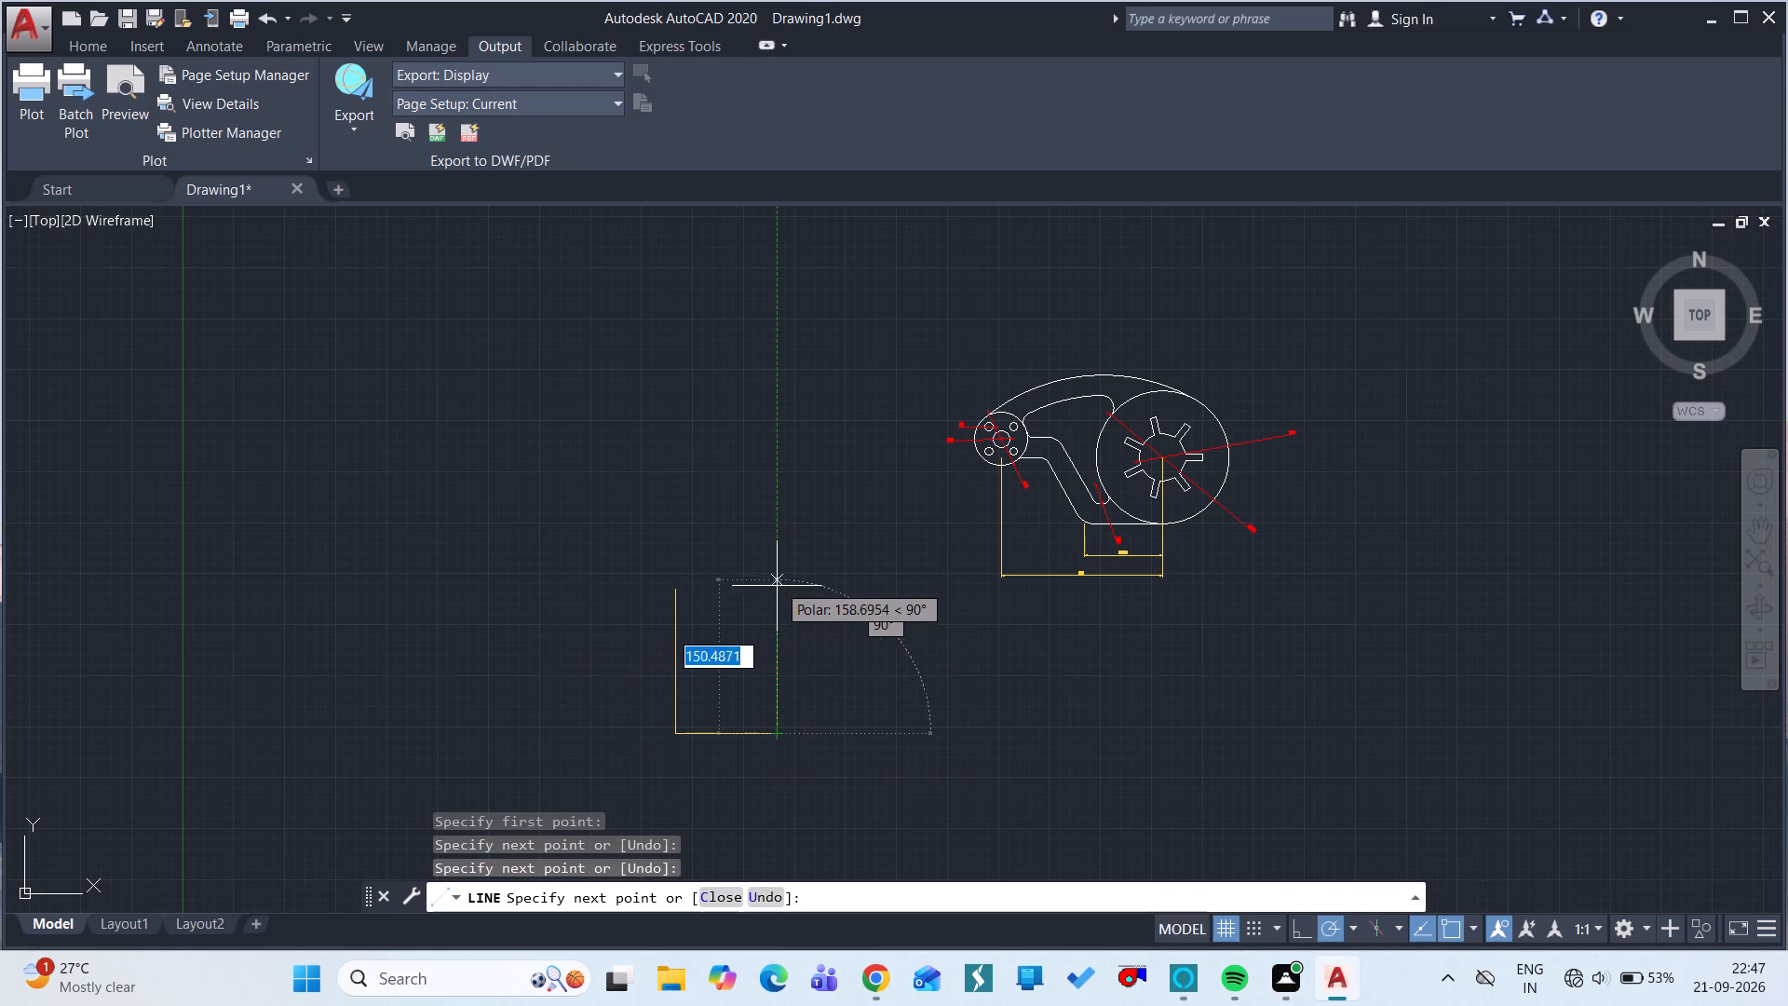
left_click_drag(777, 588, 777, 597)
left_click_drag(777, 597, 636, 581)
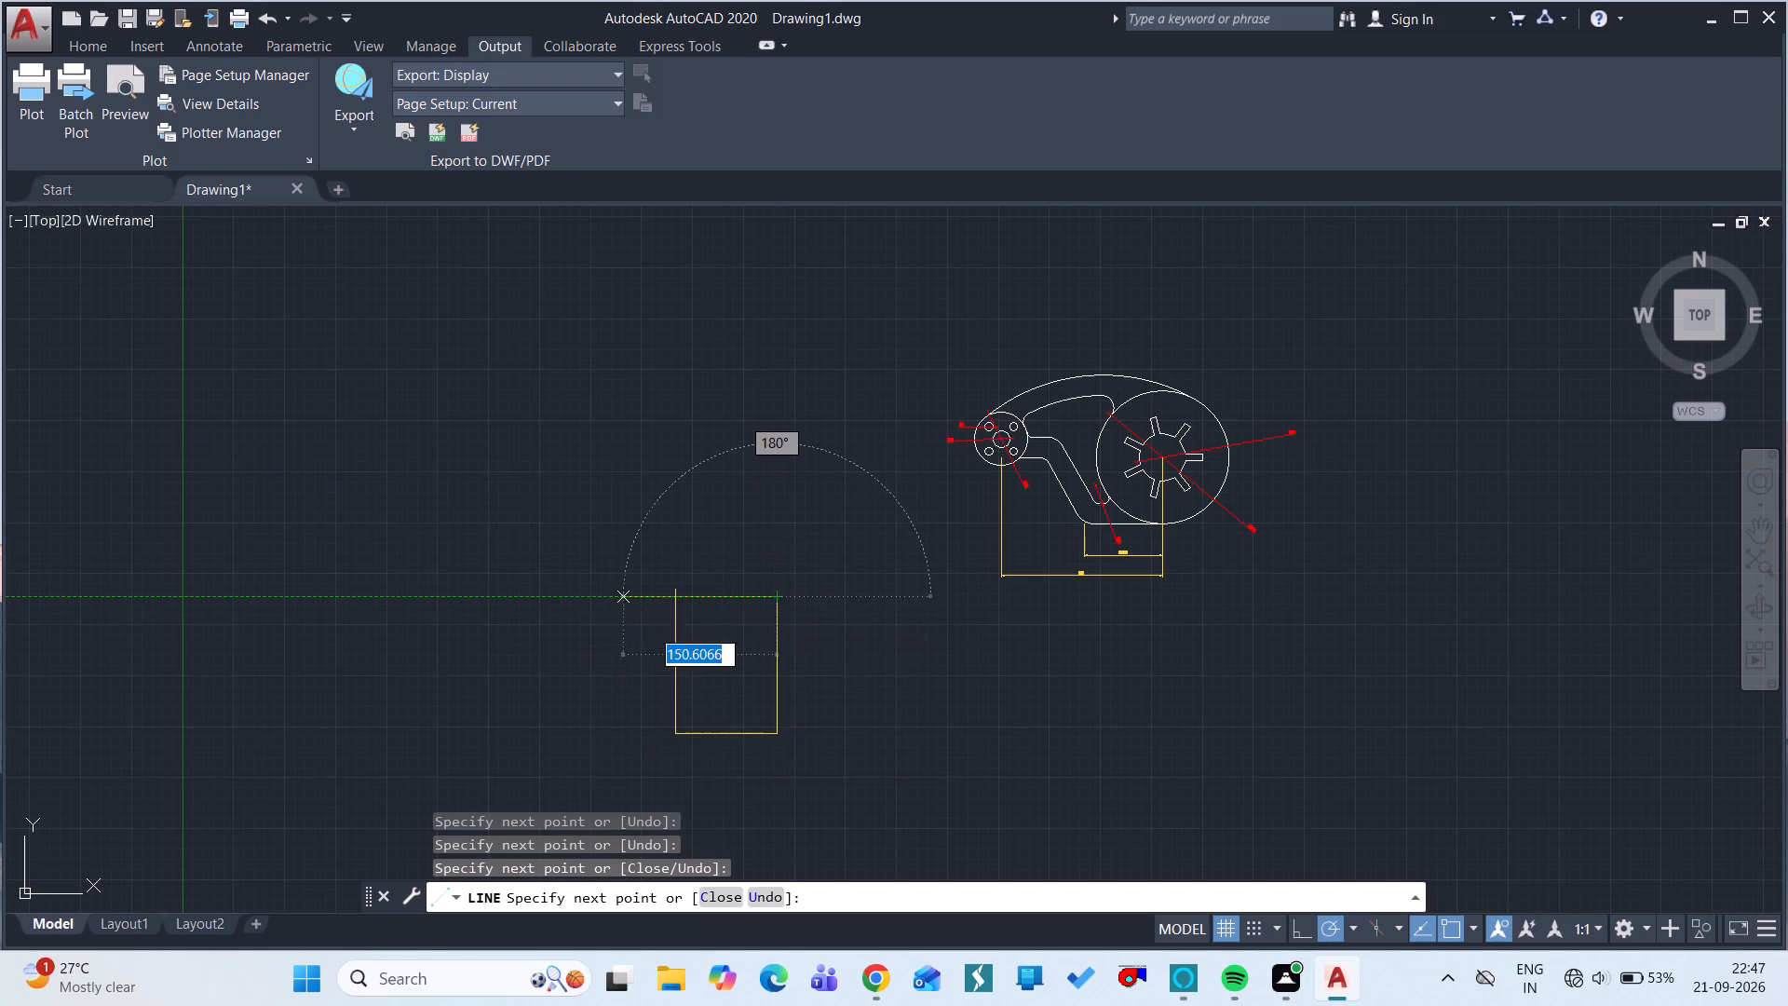
left_click(623, 605)
key("Escape")
Trim the two line ends that overshoot the rectangle's upper left corner.
type("tr")
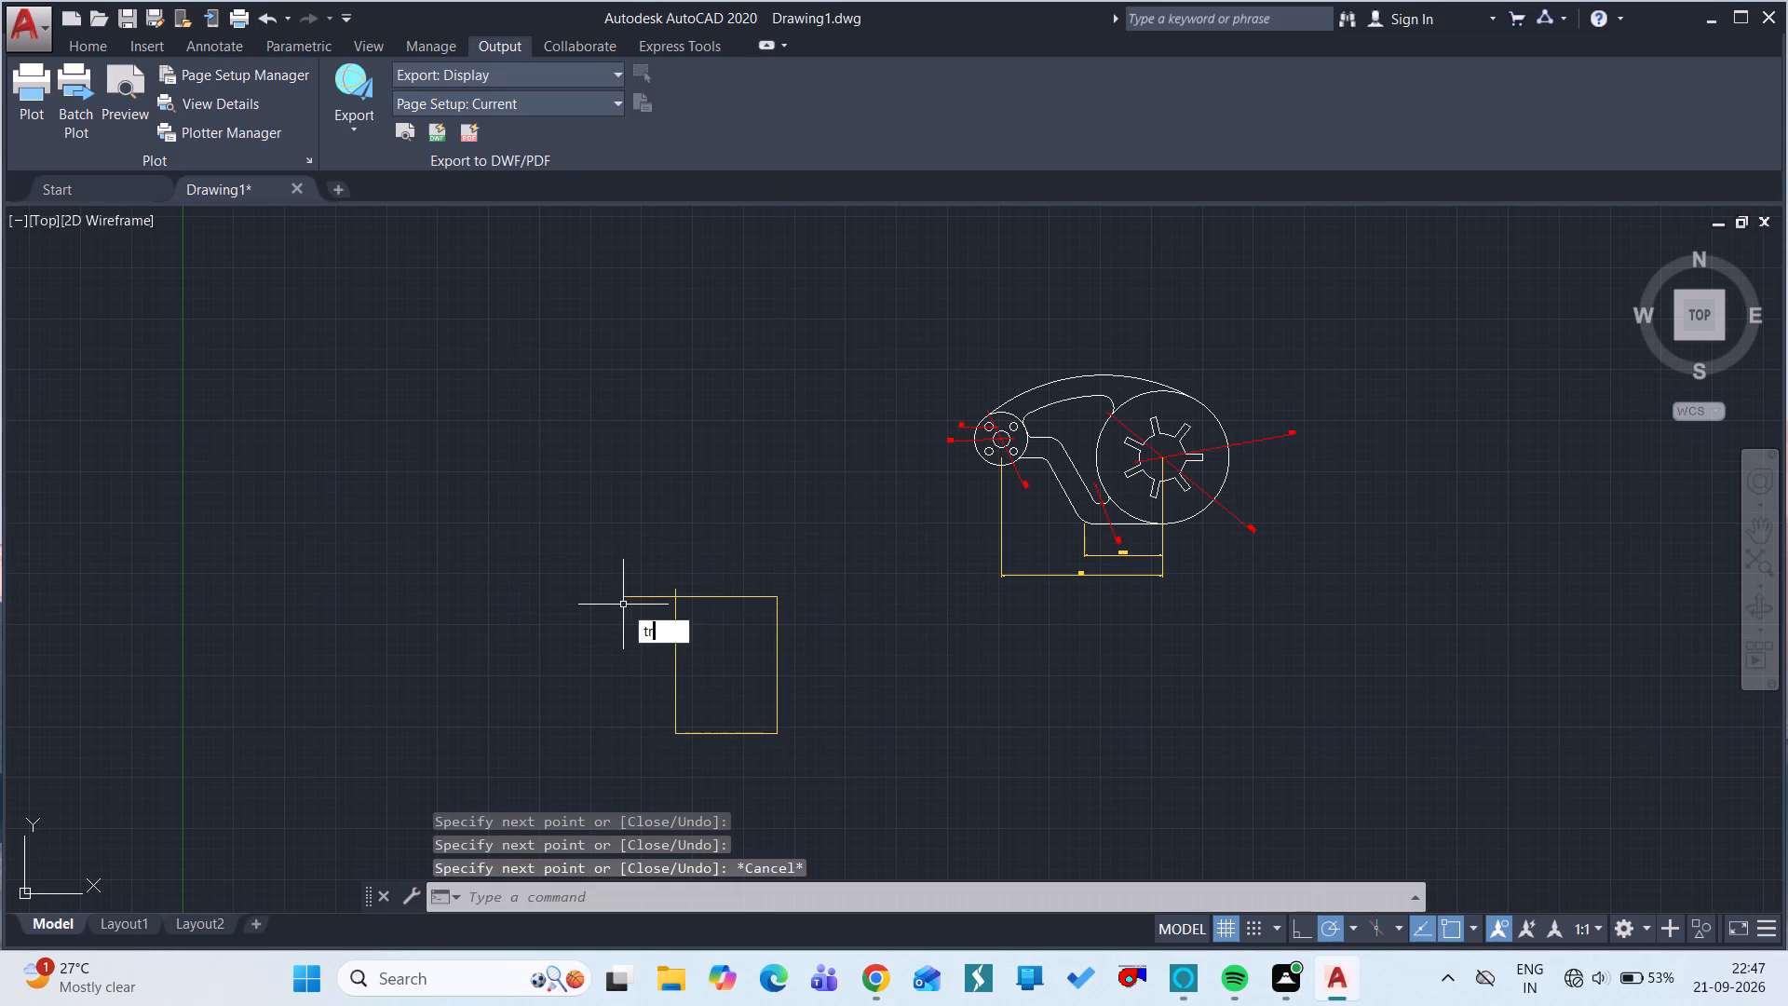
key("space")
key("space")
left_click_drag(637, 594, 670, 593)
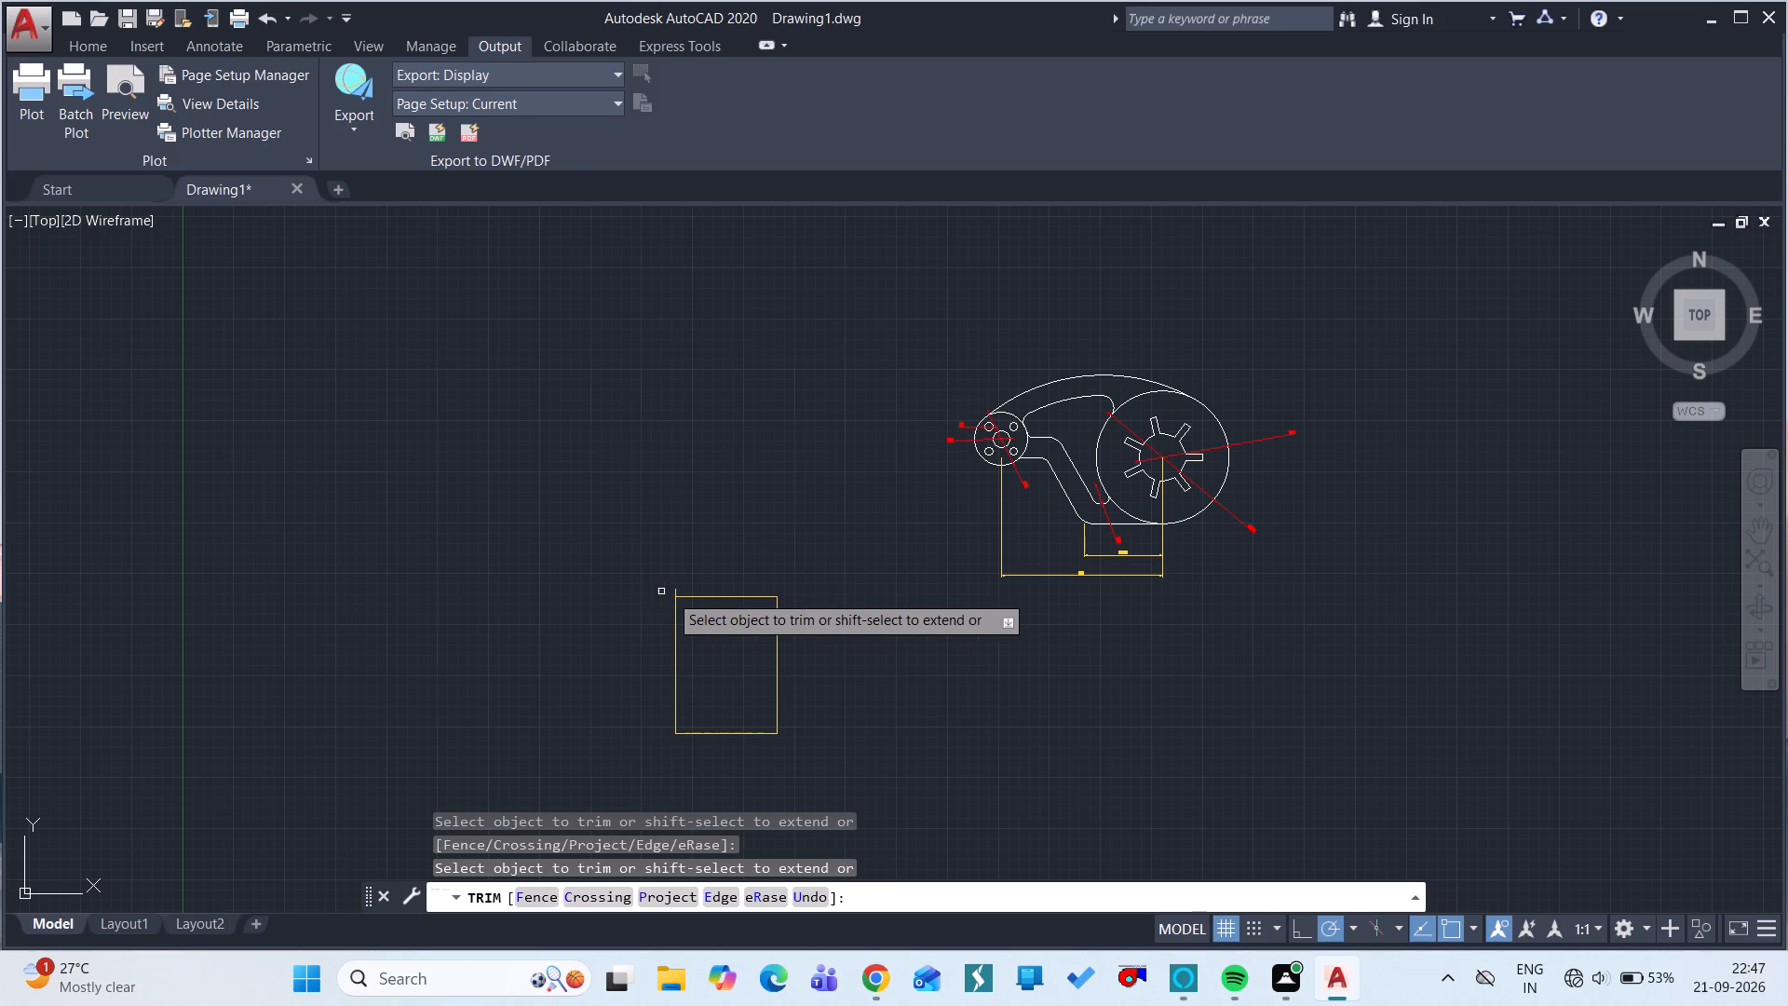
left_click_drag(670, 593, 672, 590)
left_click(672, 590)
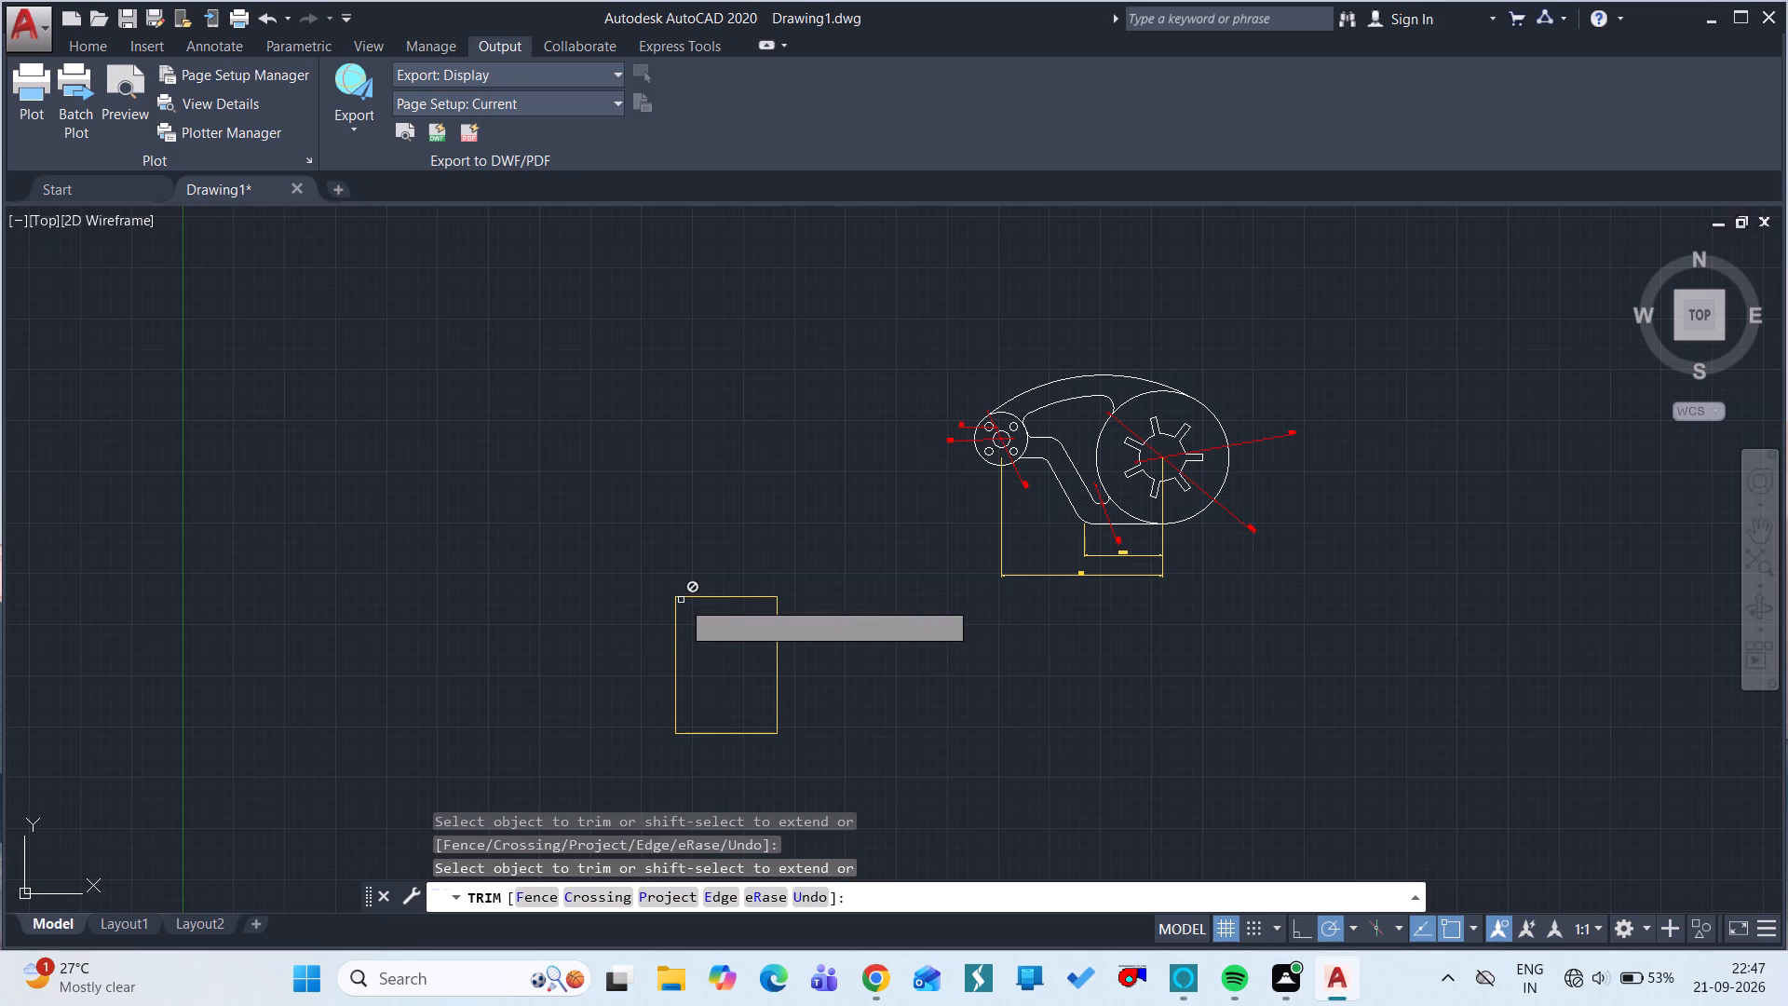
key("Escape")
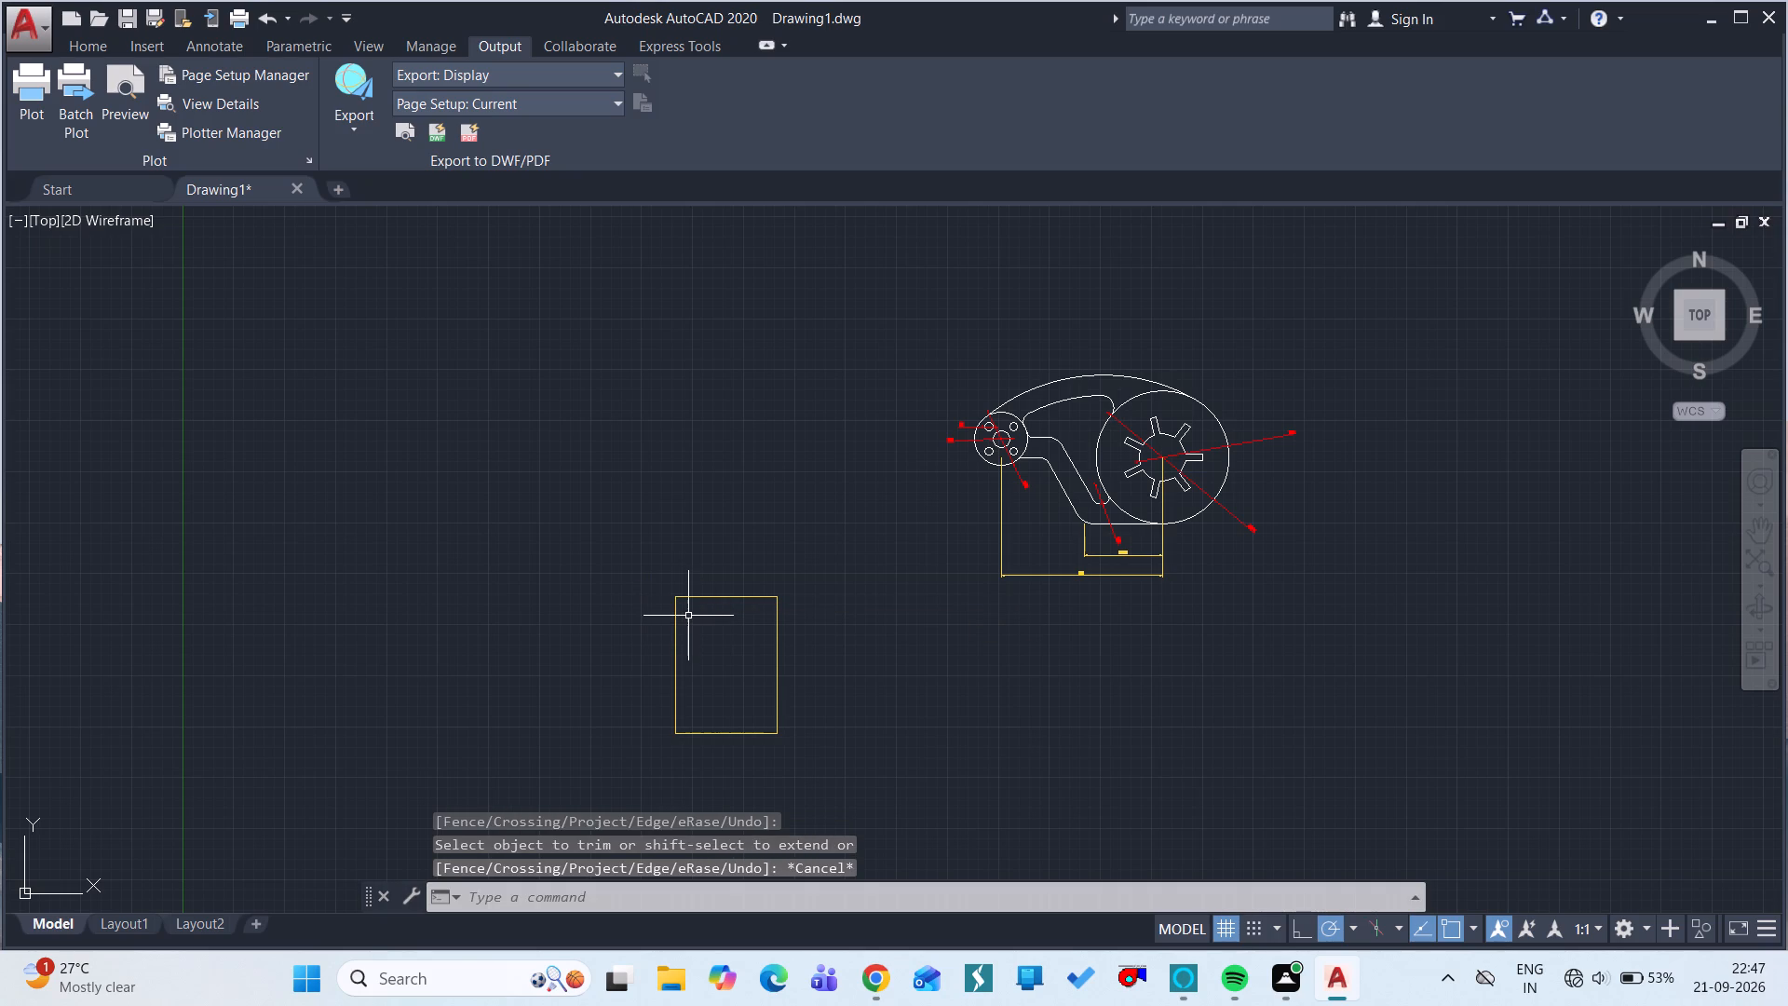
left_click(680, 598)
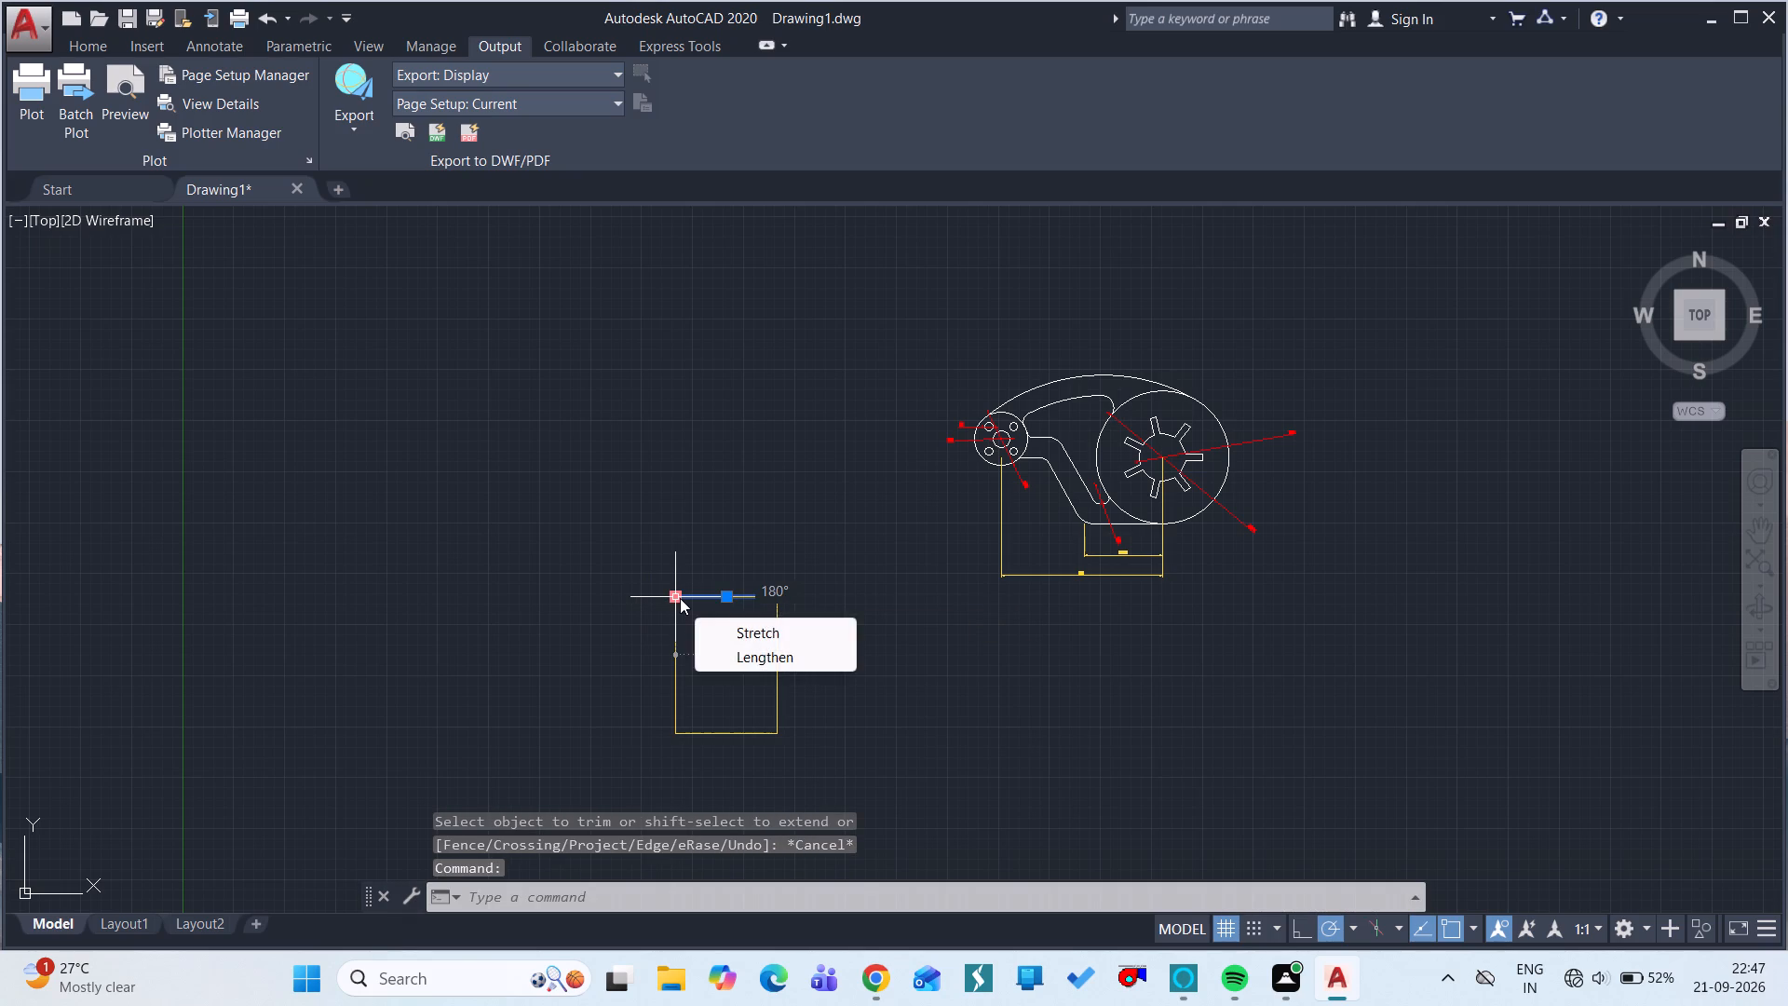
key("Escape")
key("Escape")
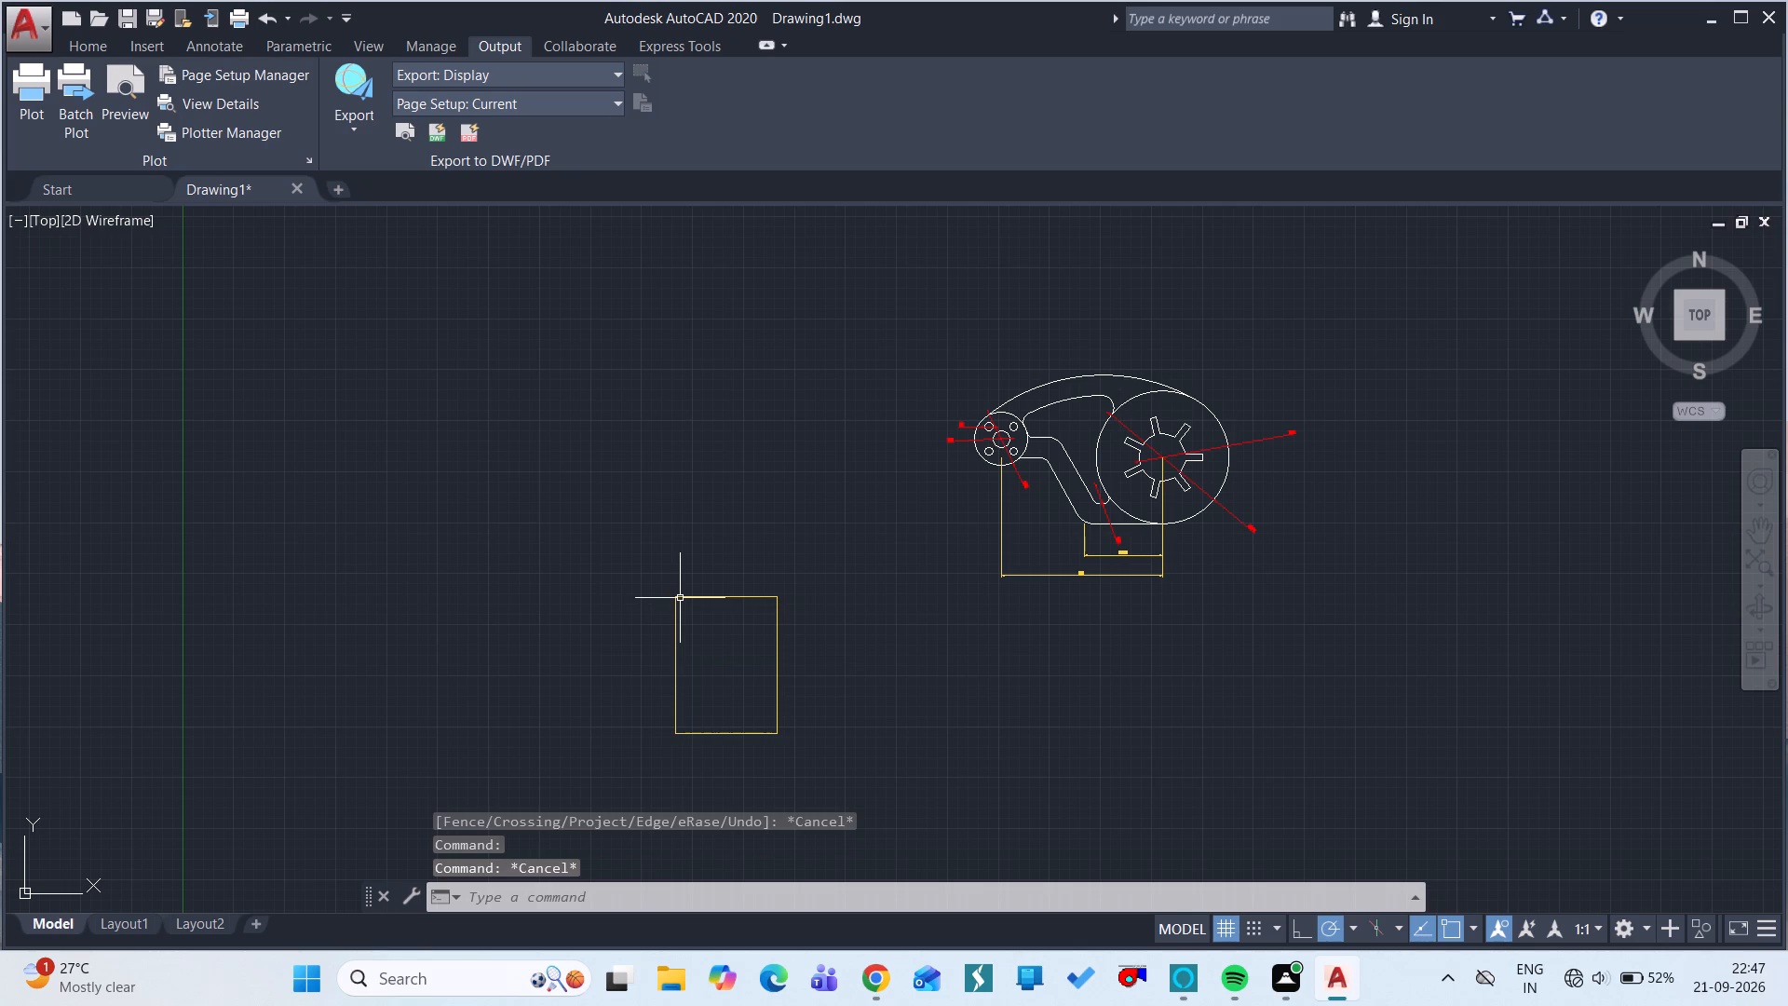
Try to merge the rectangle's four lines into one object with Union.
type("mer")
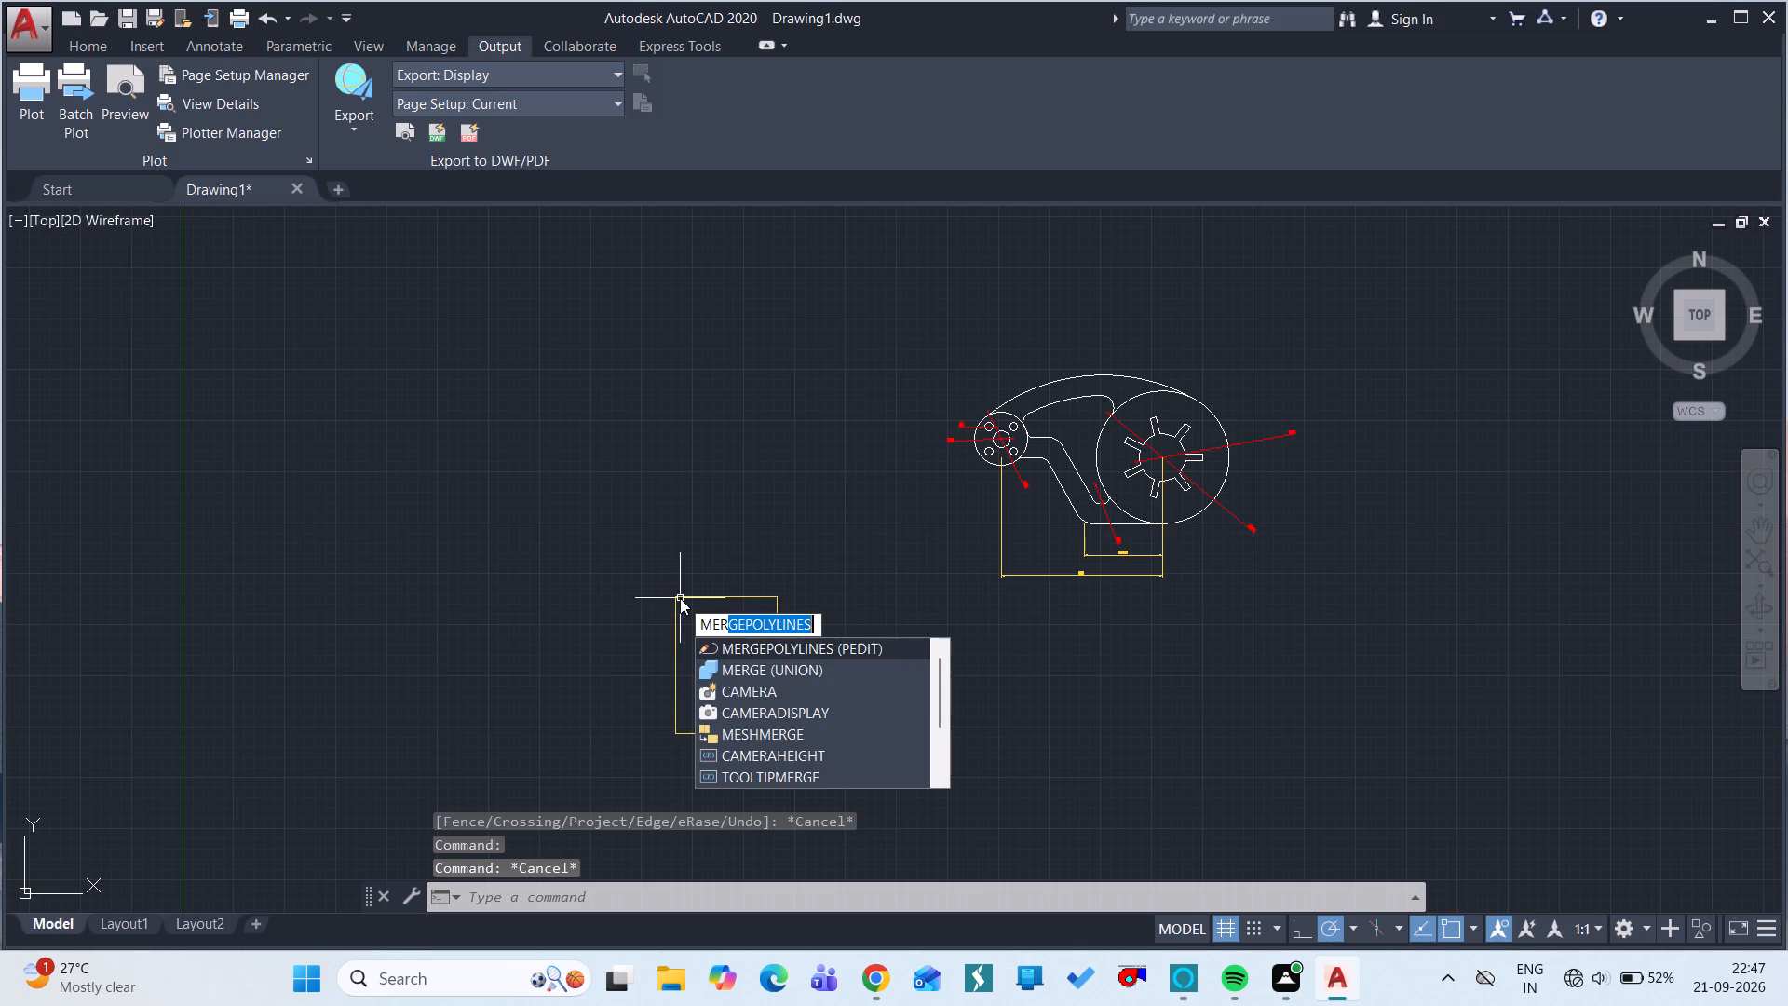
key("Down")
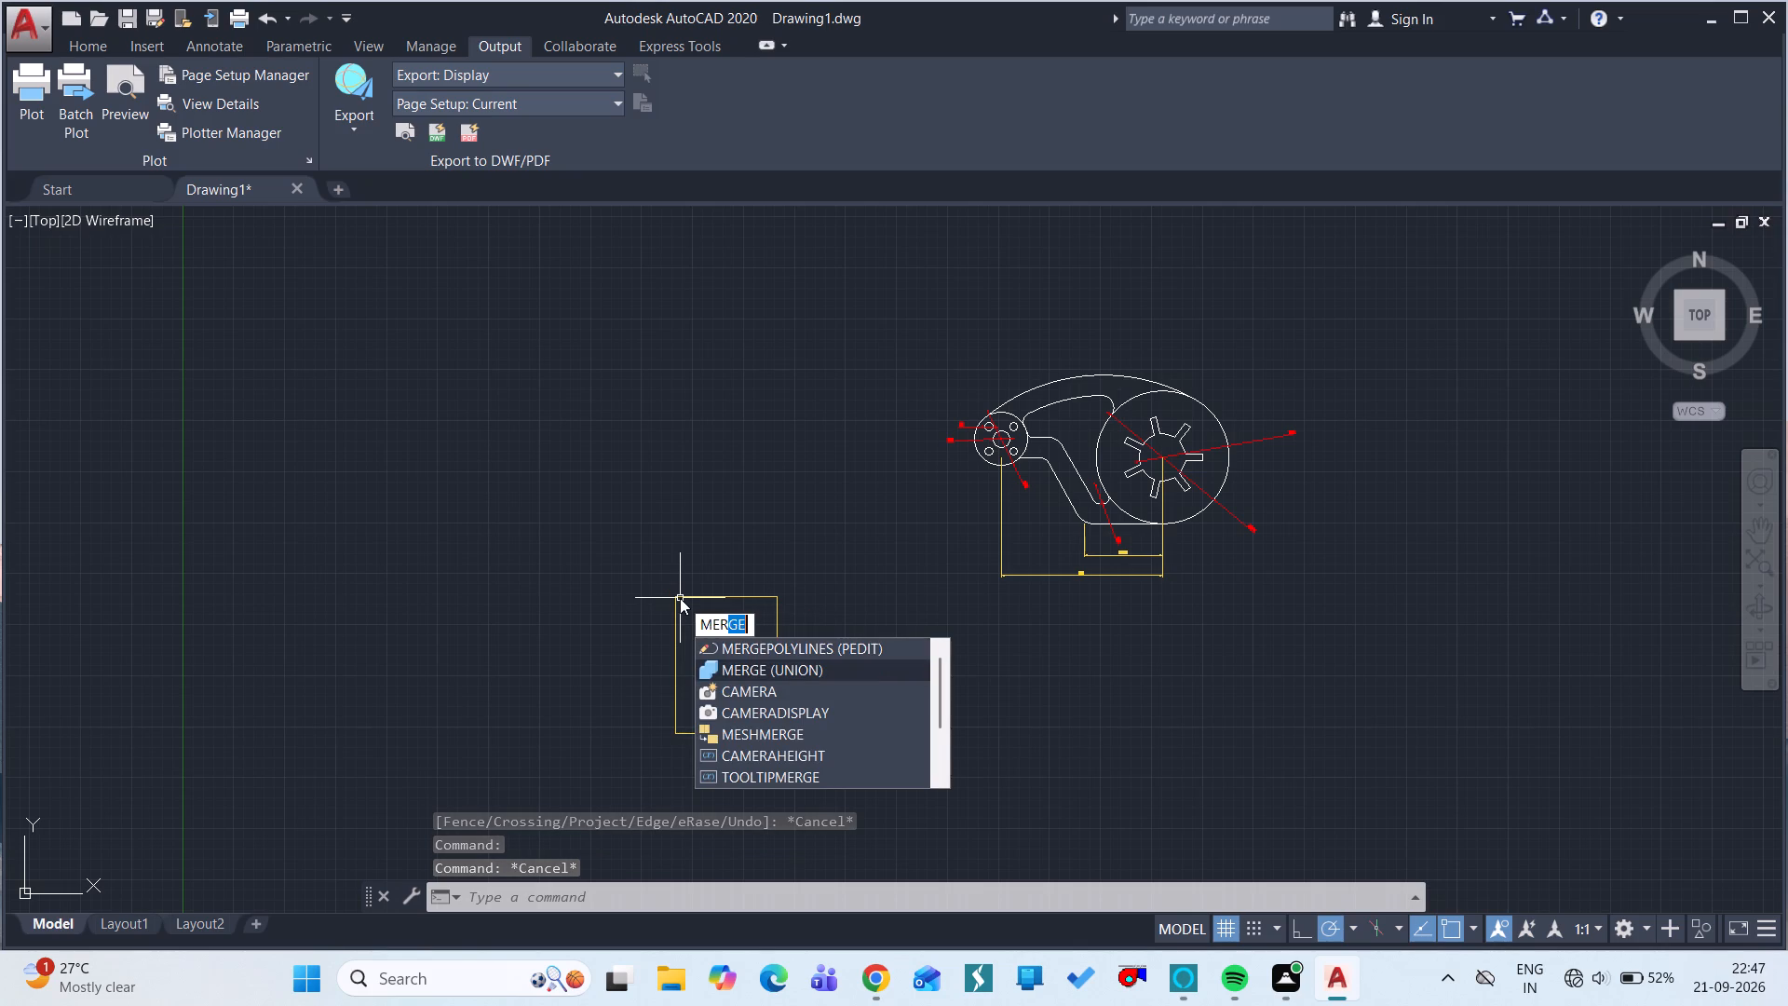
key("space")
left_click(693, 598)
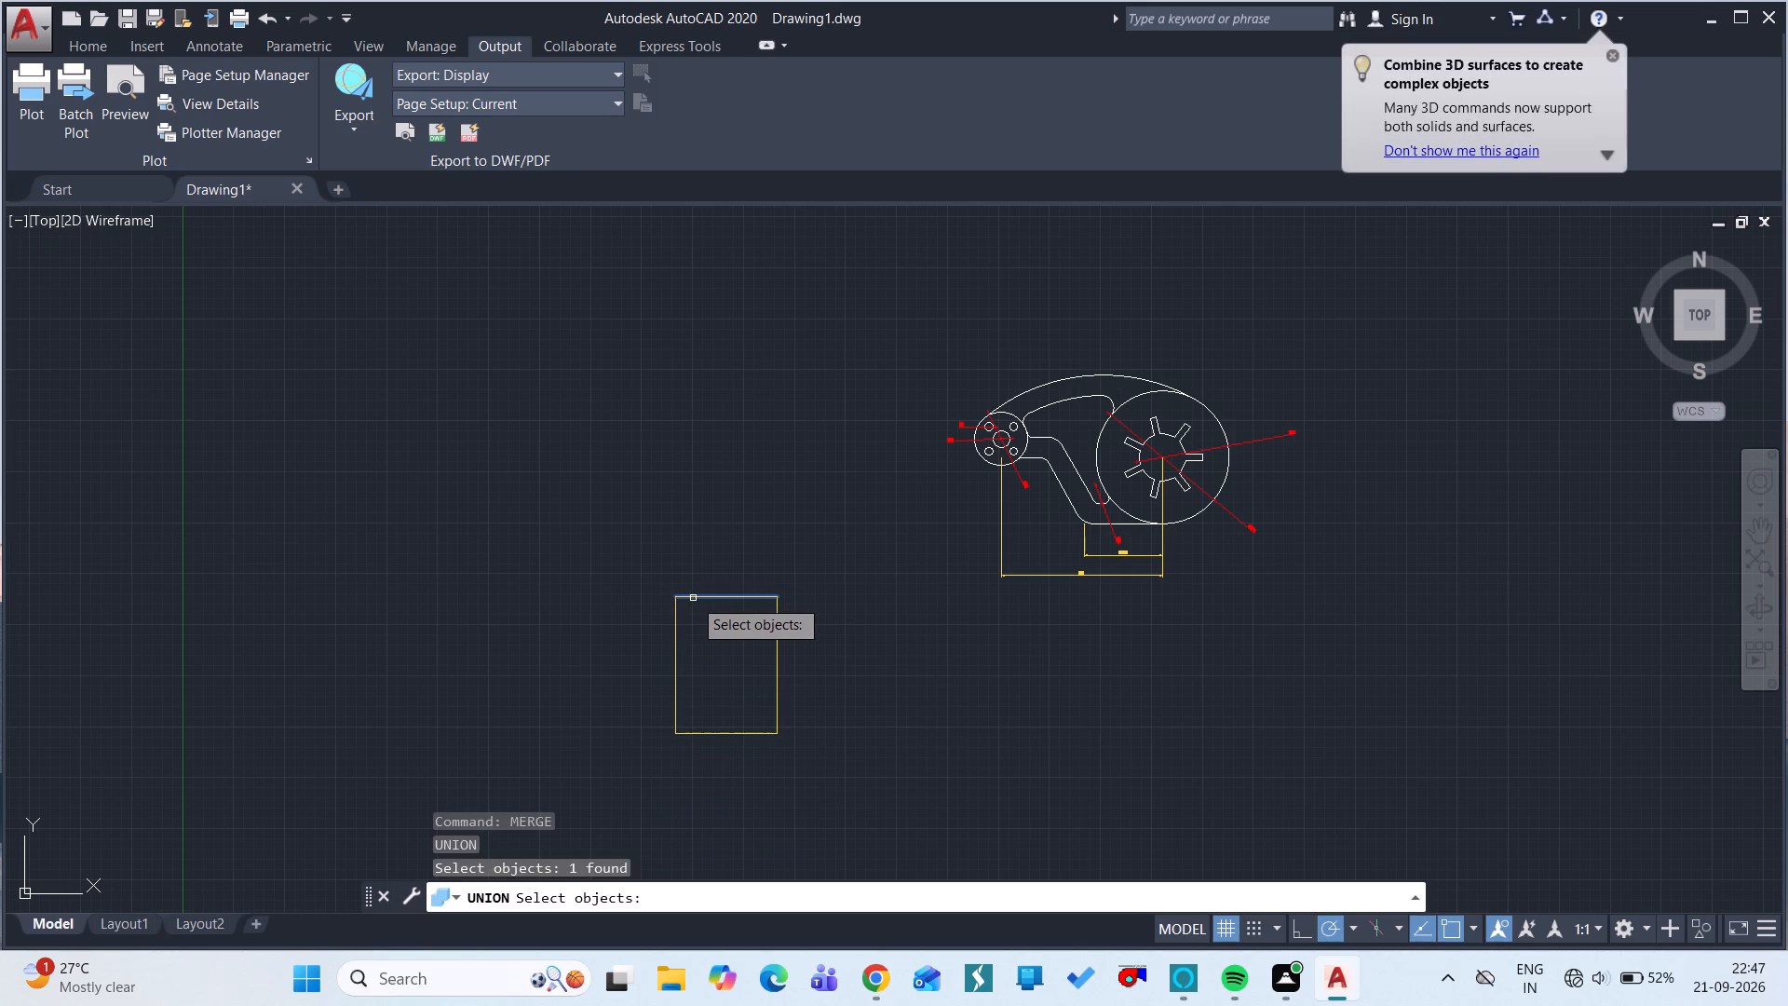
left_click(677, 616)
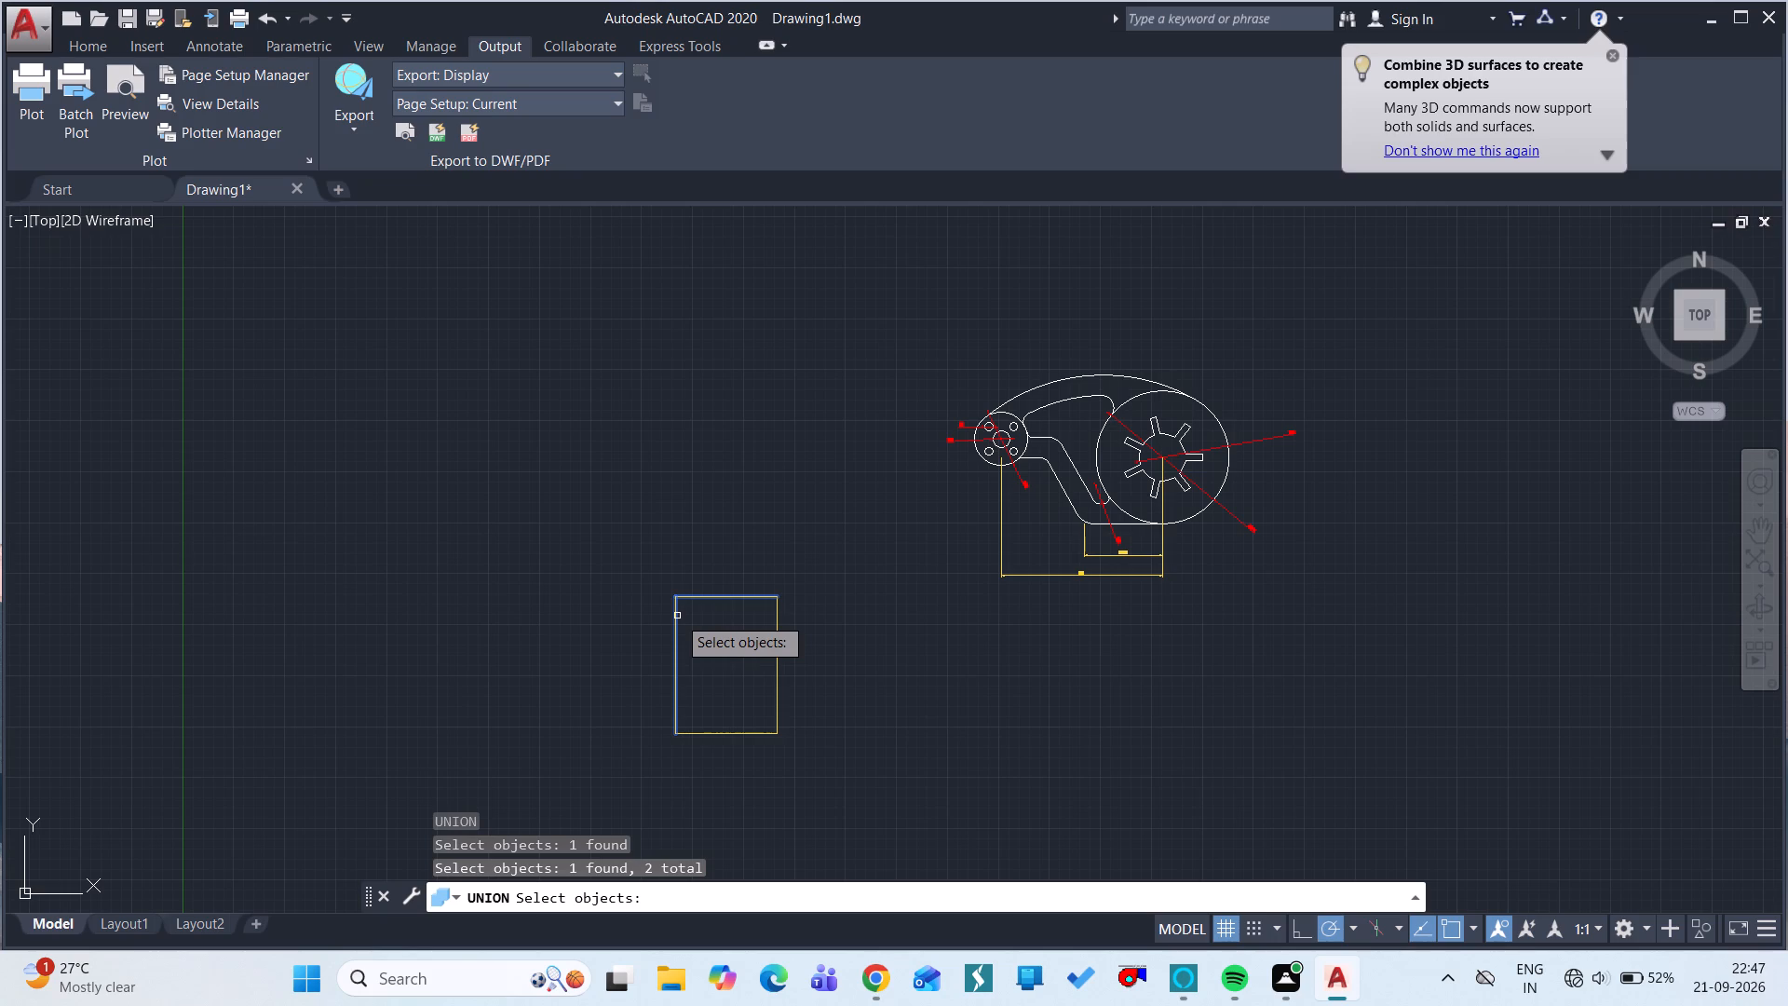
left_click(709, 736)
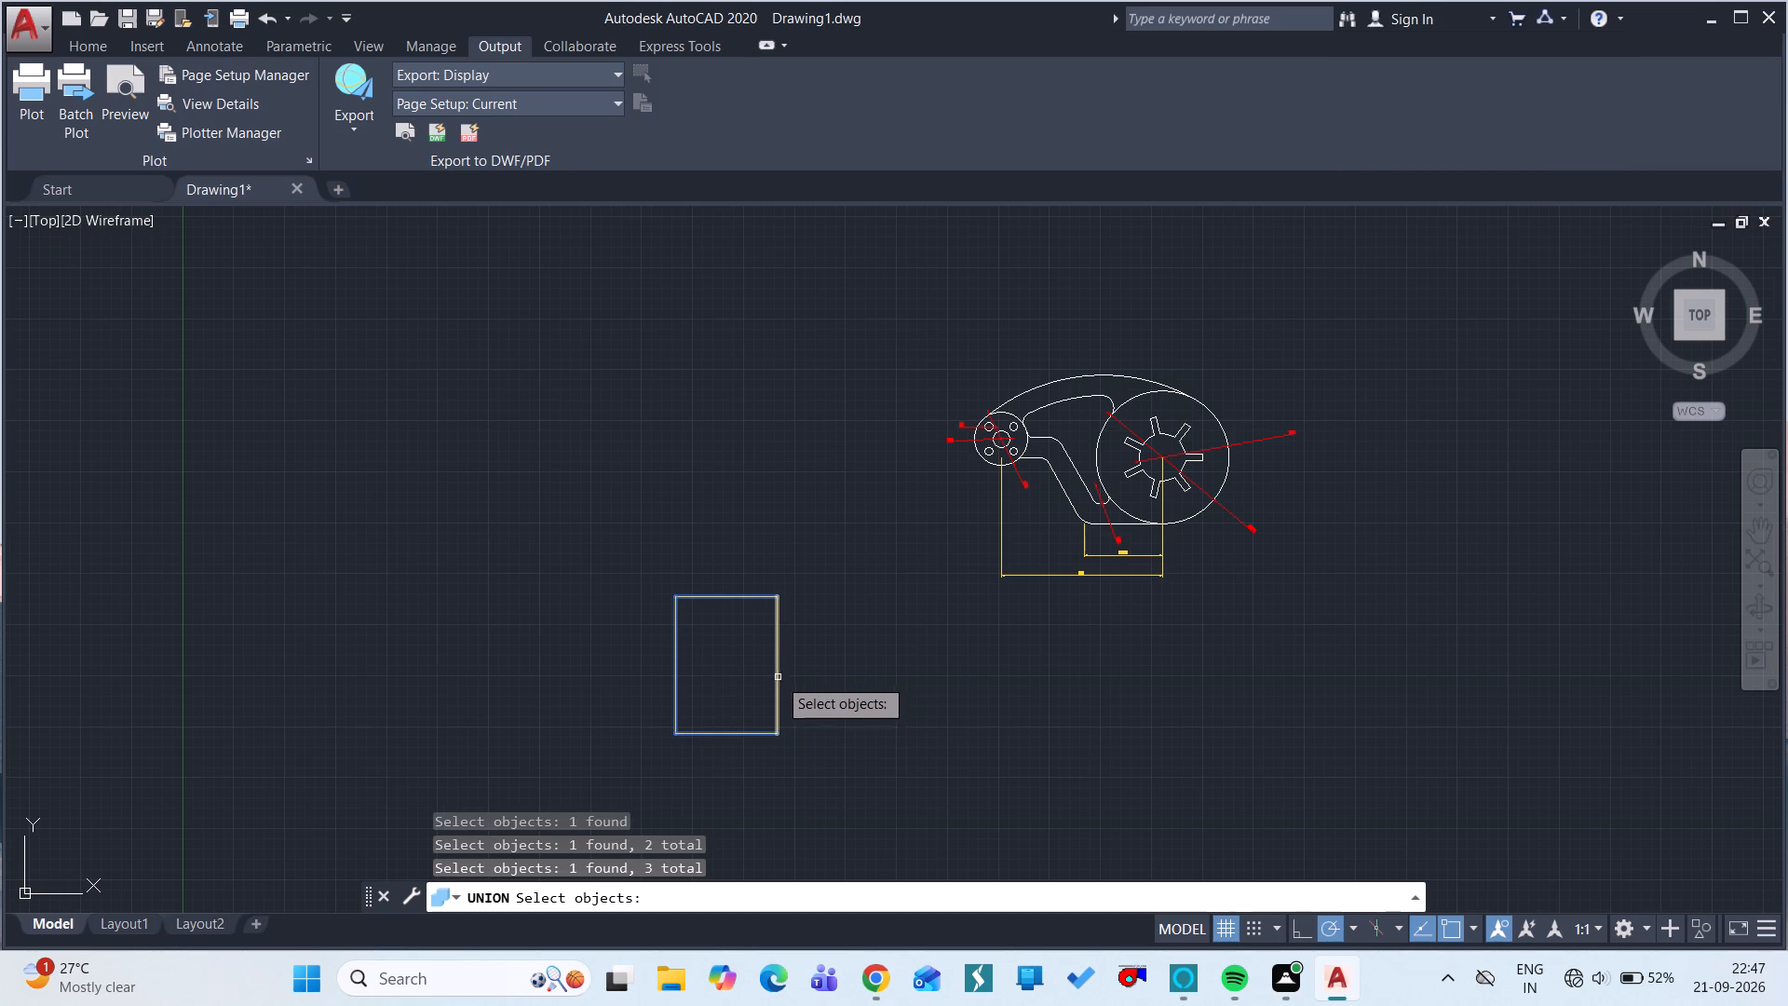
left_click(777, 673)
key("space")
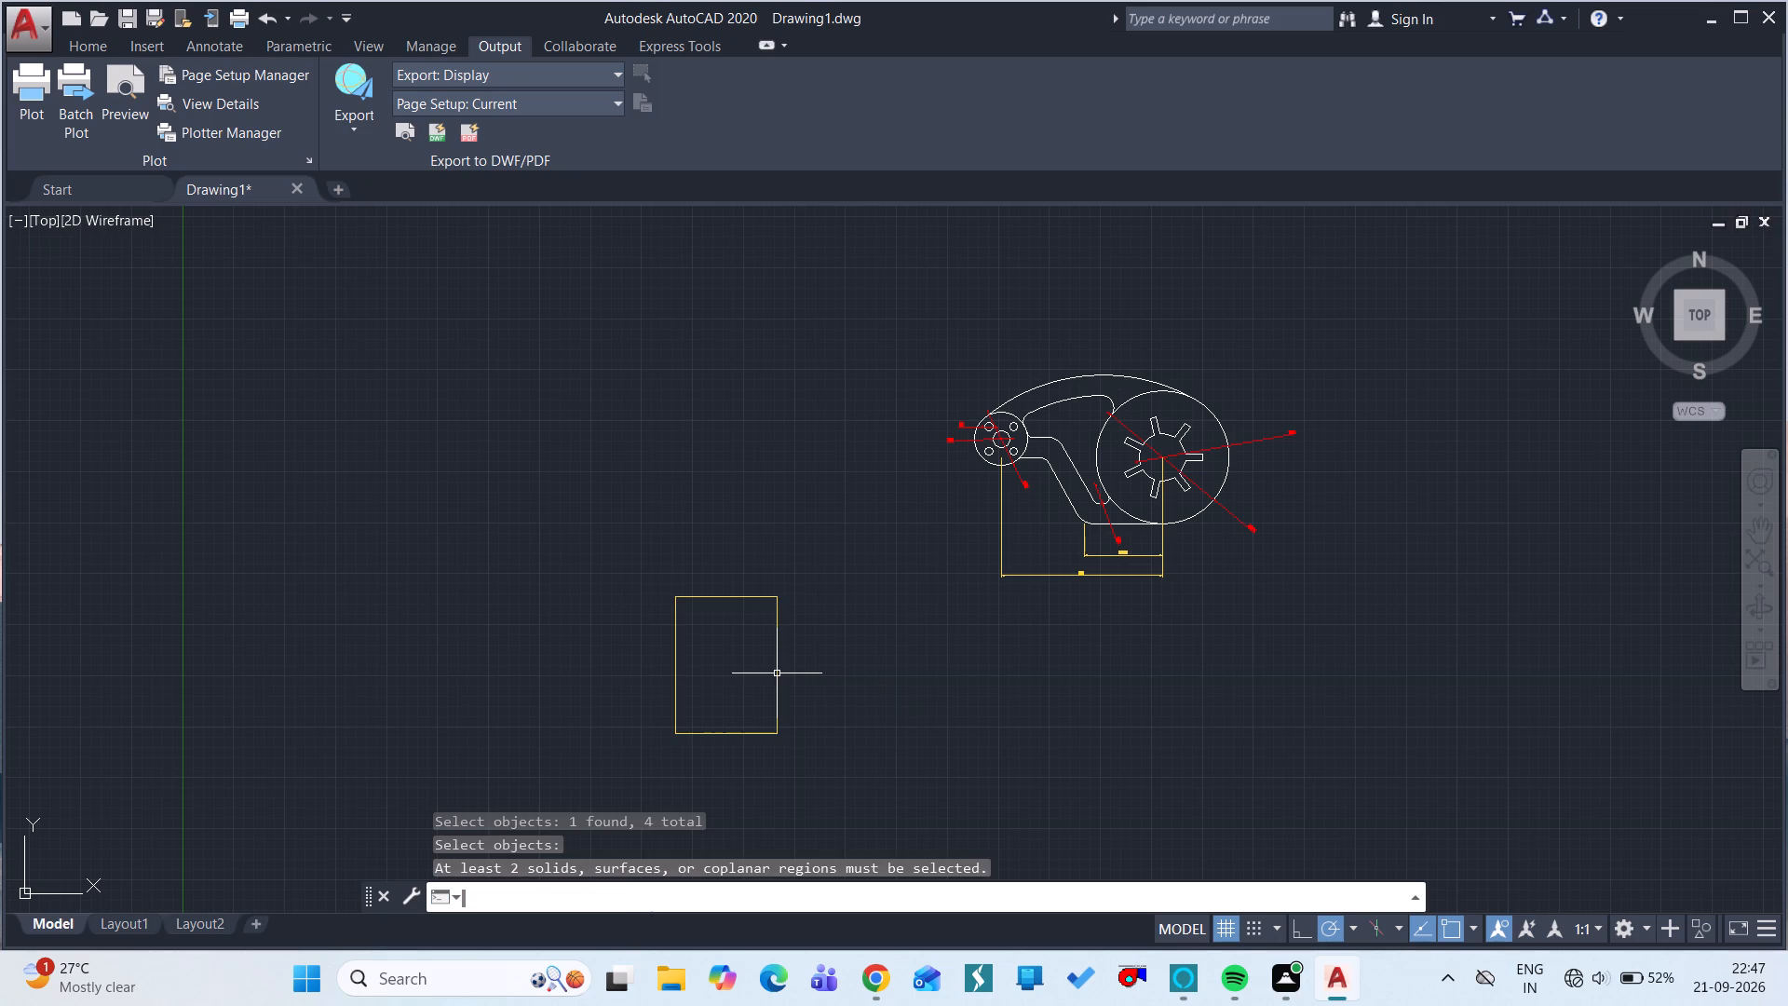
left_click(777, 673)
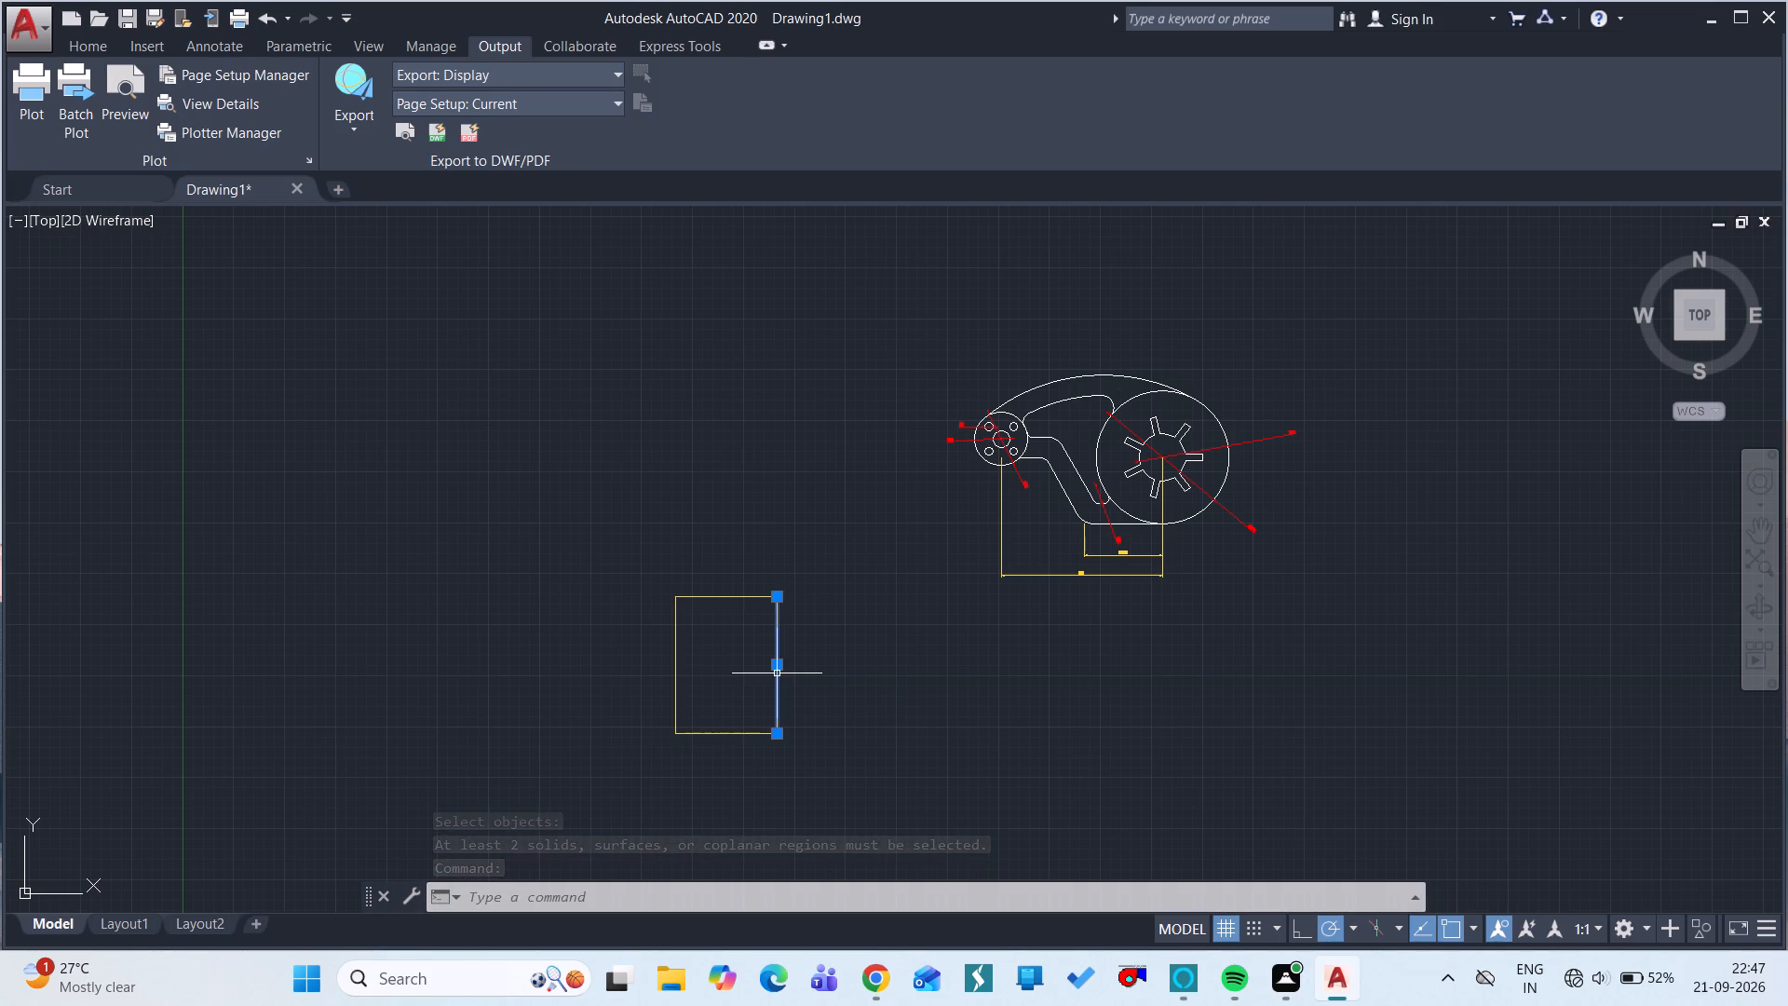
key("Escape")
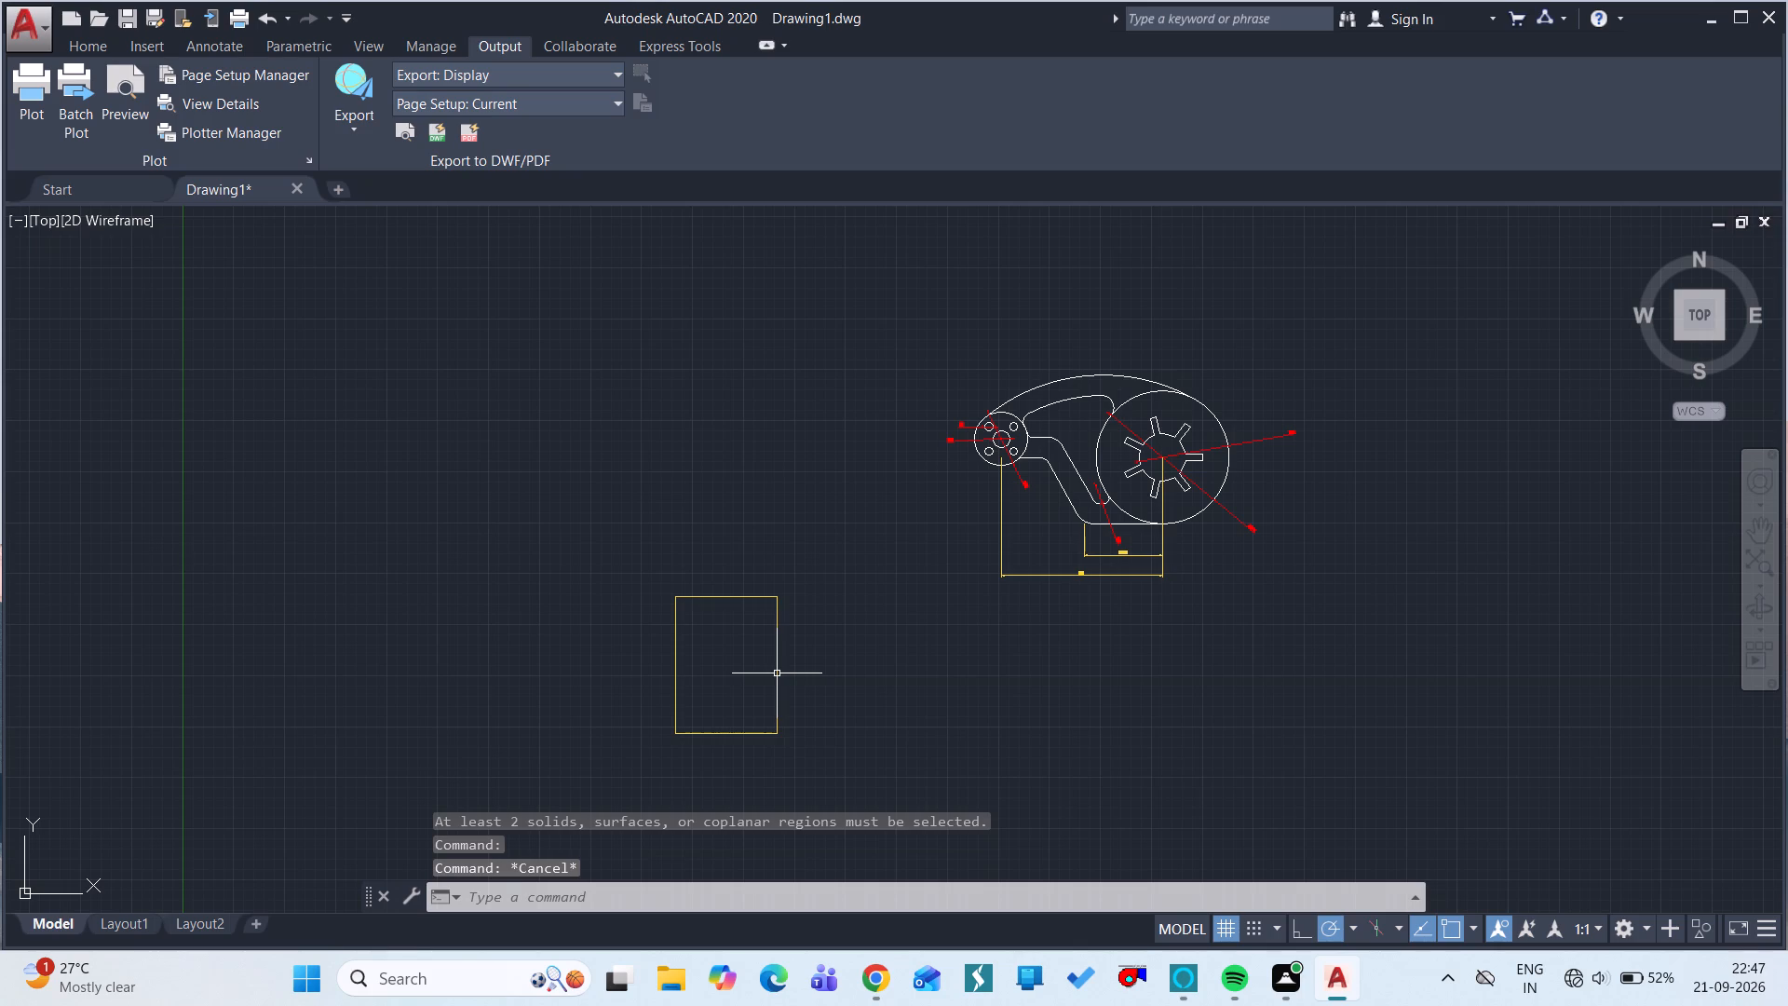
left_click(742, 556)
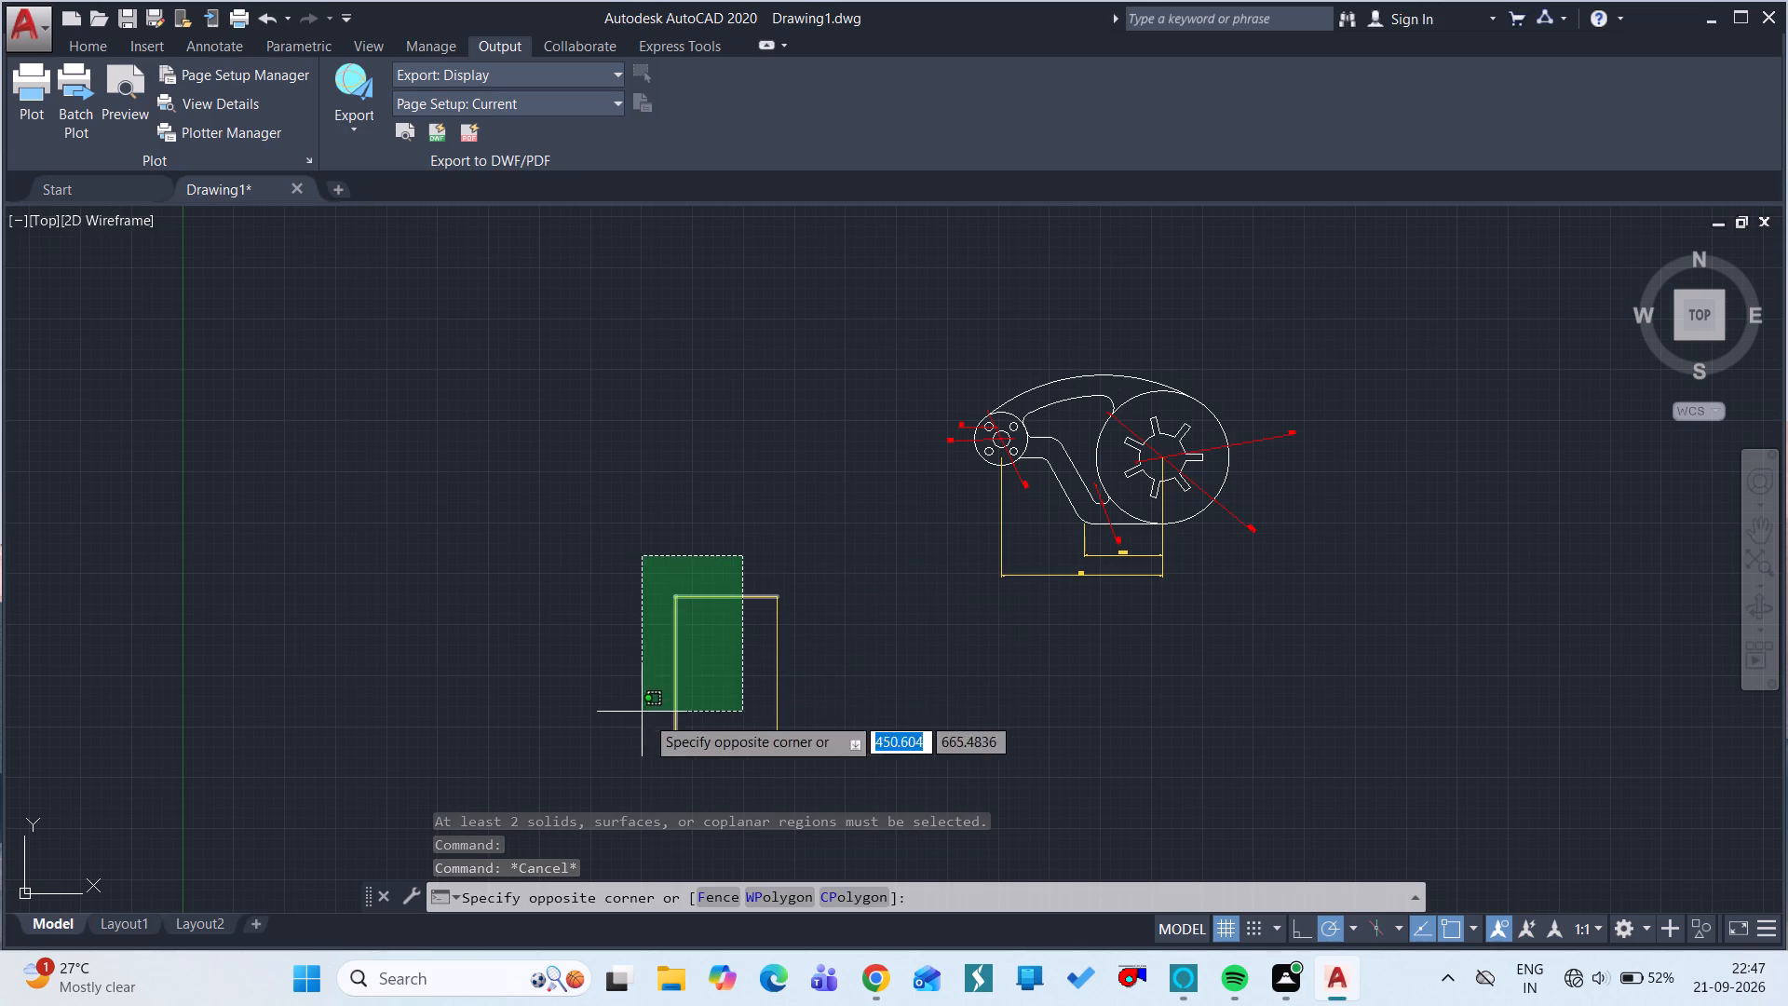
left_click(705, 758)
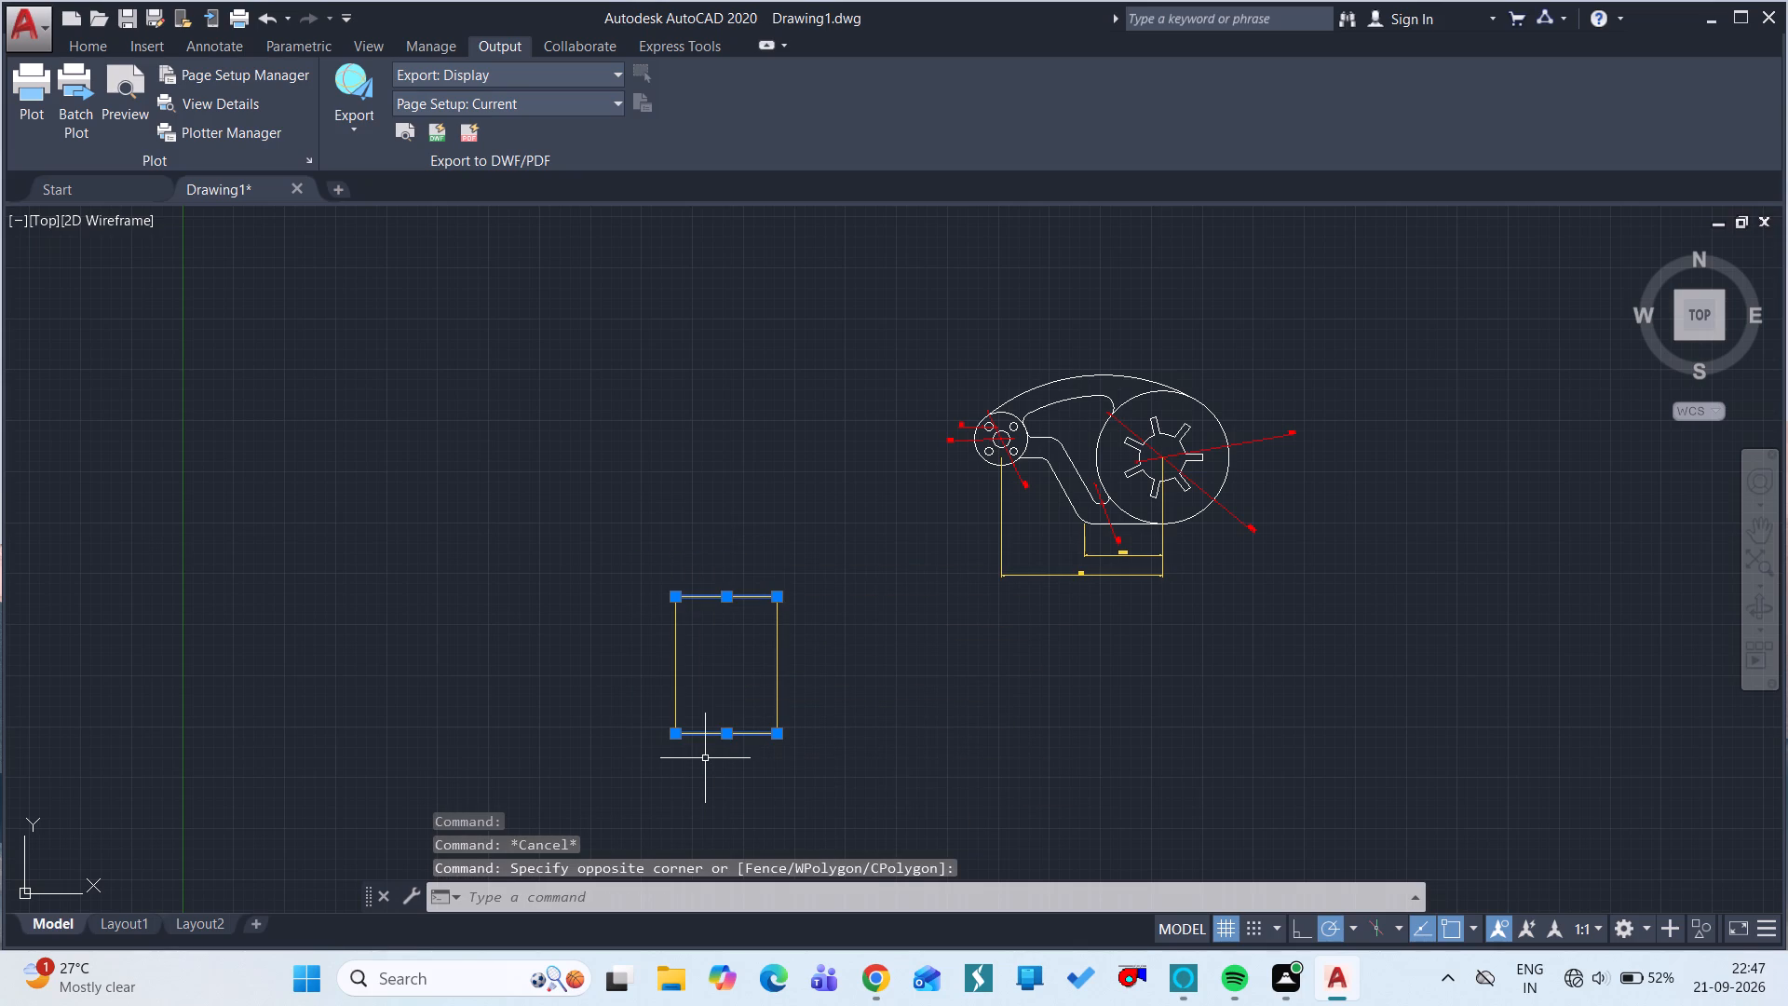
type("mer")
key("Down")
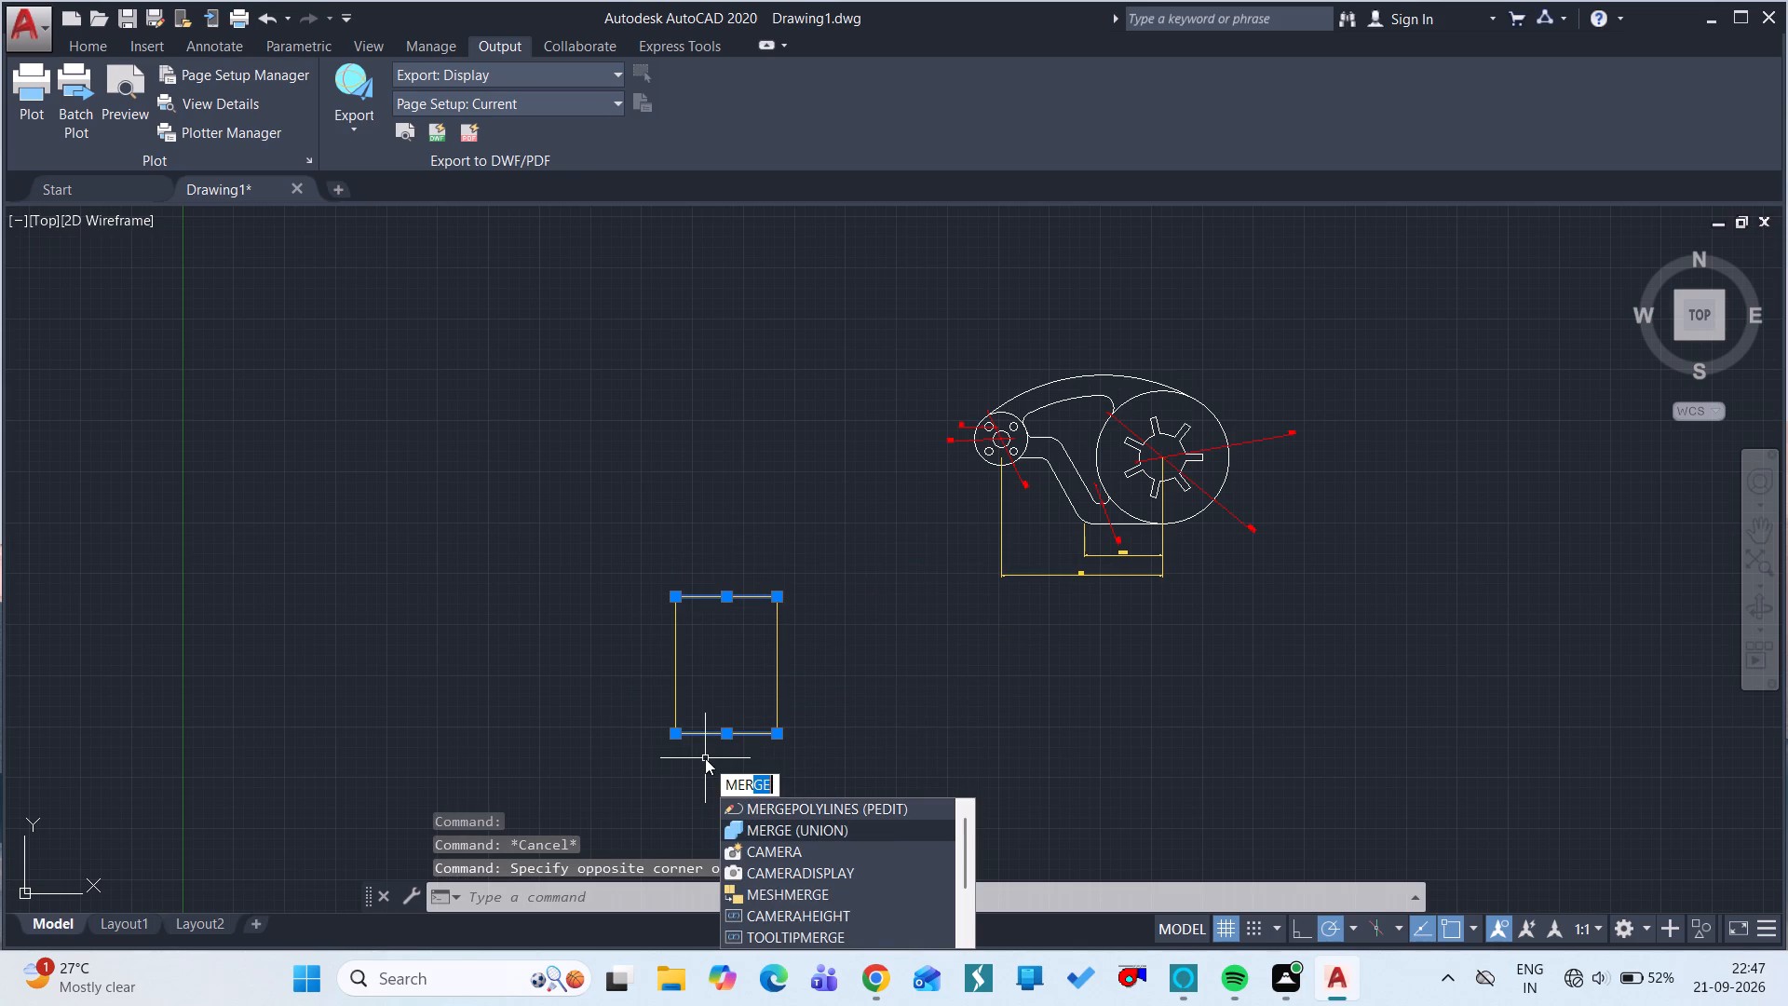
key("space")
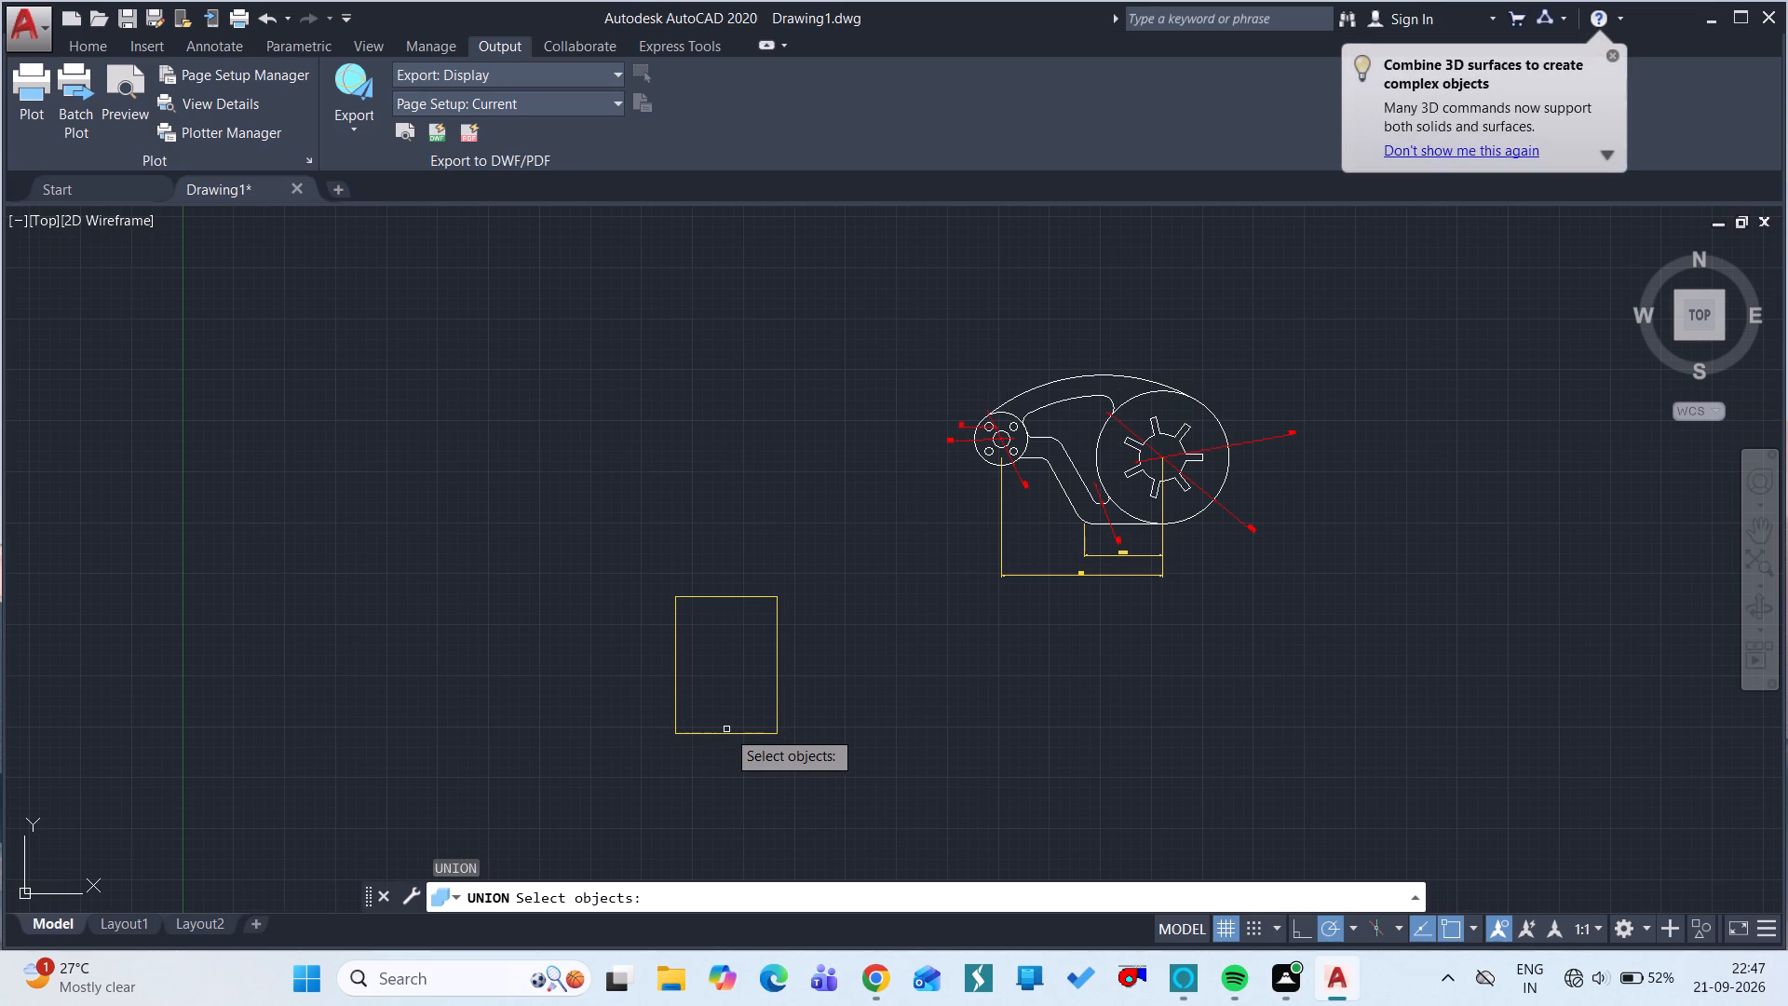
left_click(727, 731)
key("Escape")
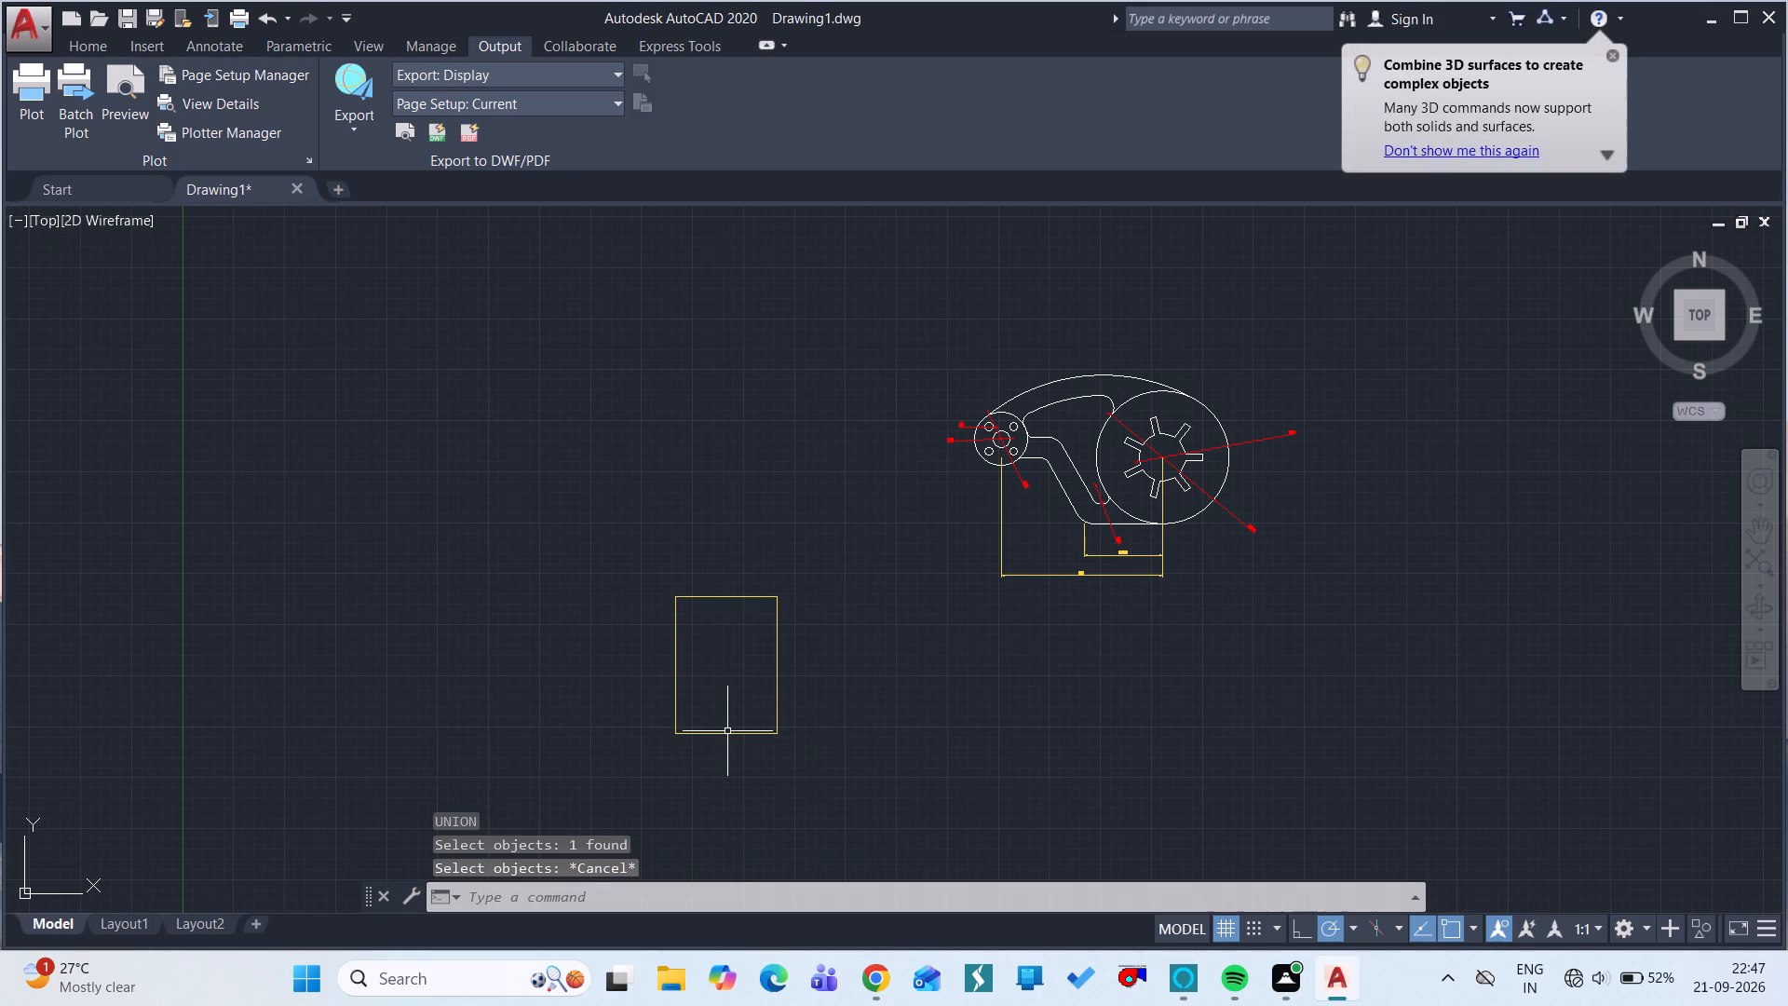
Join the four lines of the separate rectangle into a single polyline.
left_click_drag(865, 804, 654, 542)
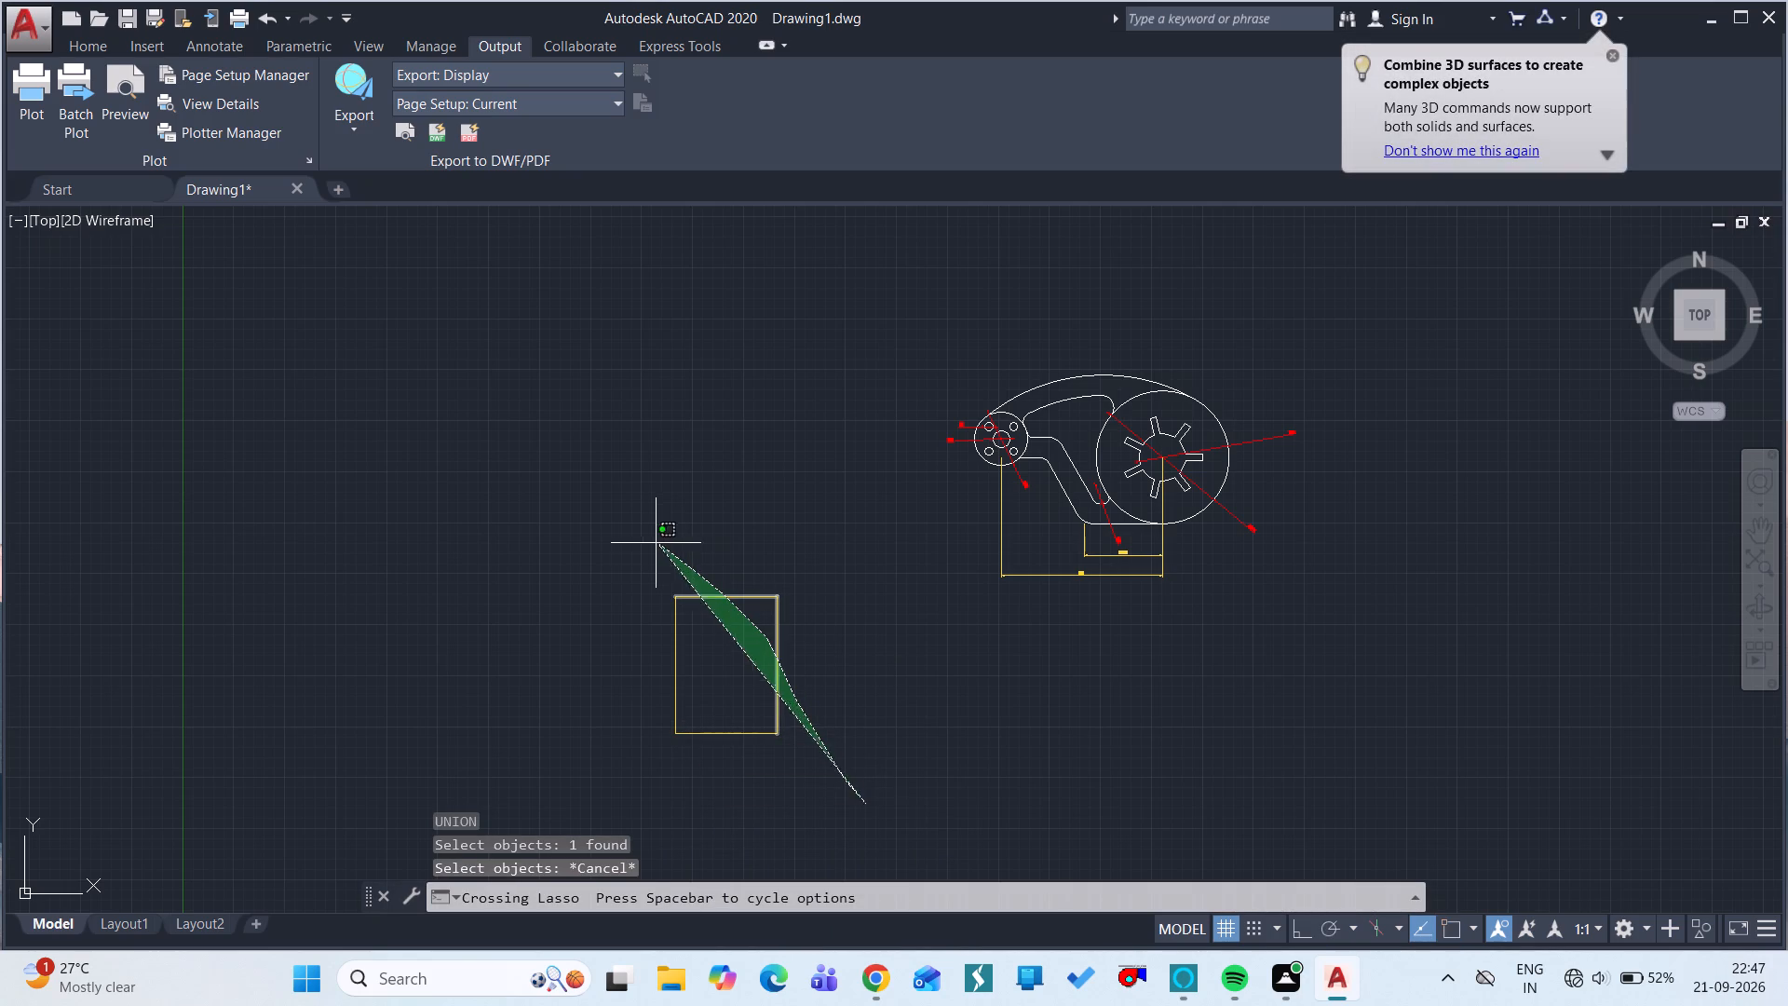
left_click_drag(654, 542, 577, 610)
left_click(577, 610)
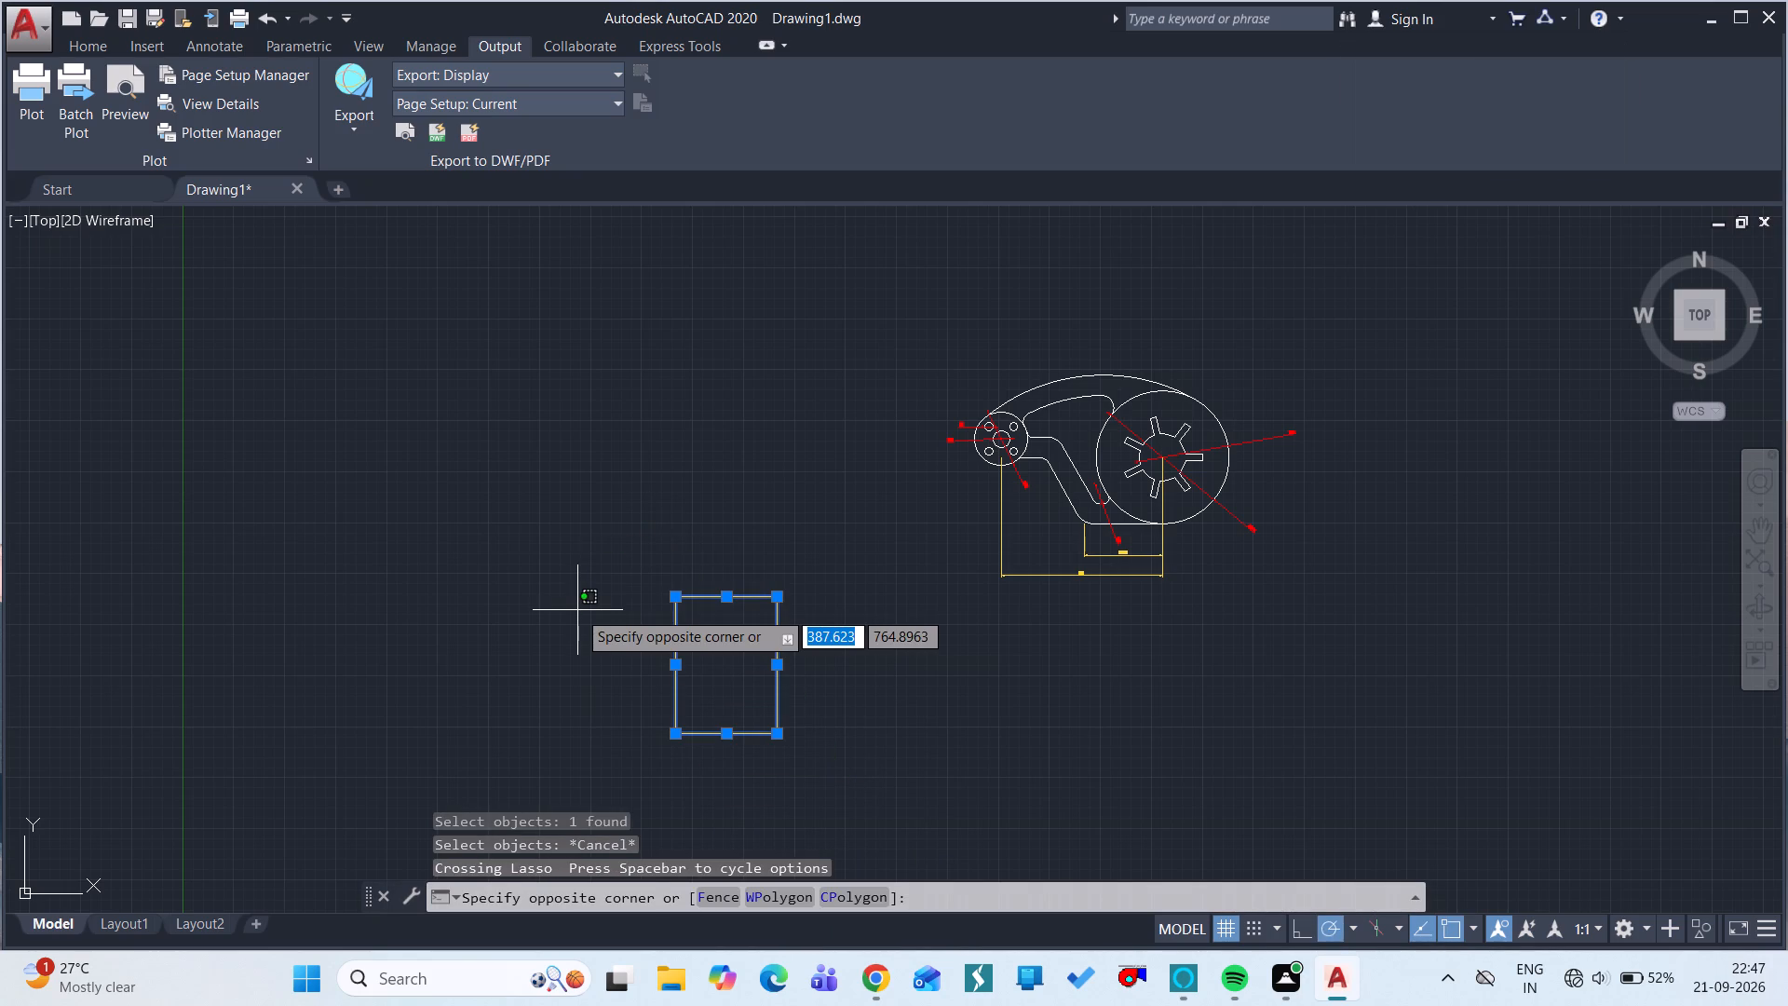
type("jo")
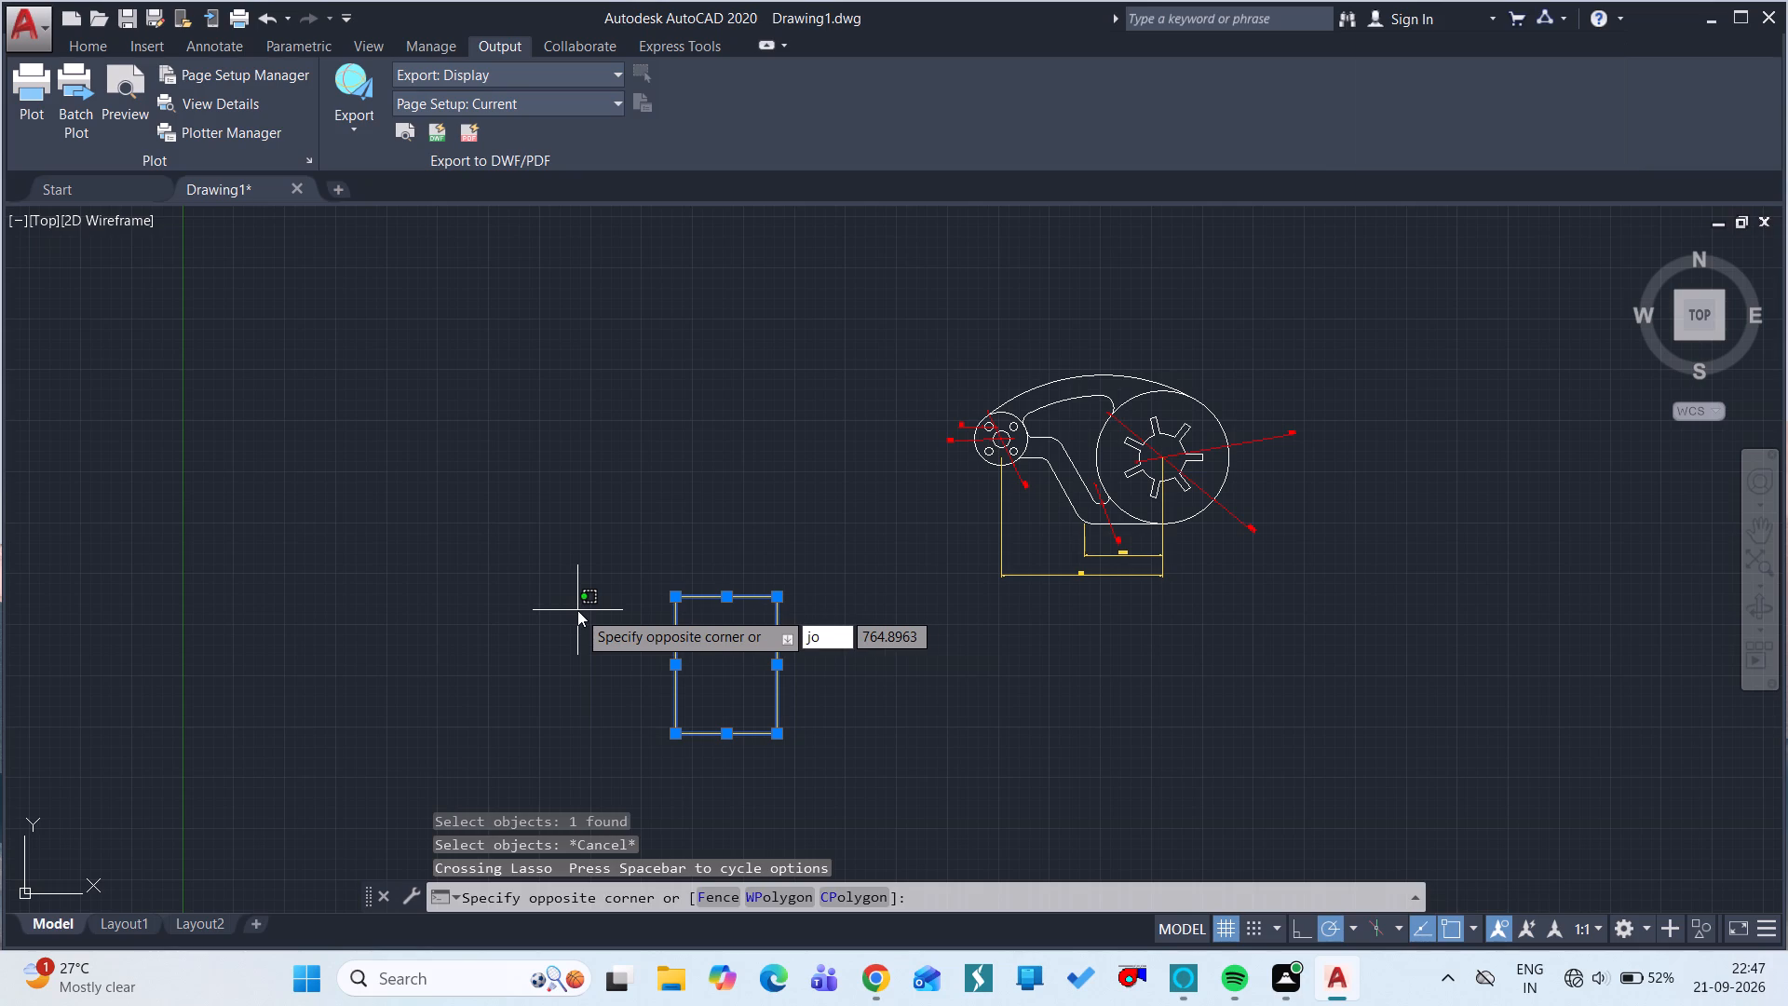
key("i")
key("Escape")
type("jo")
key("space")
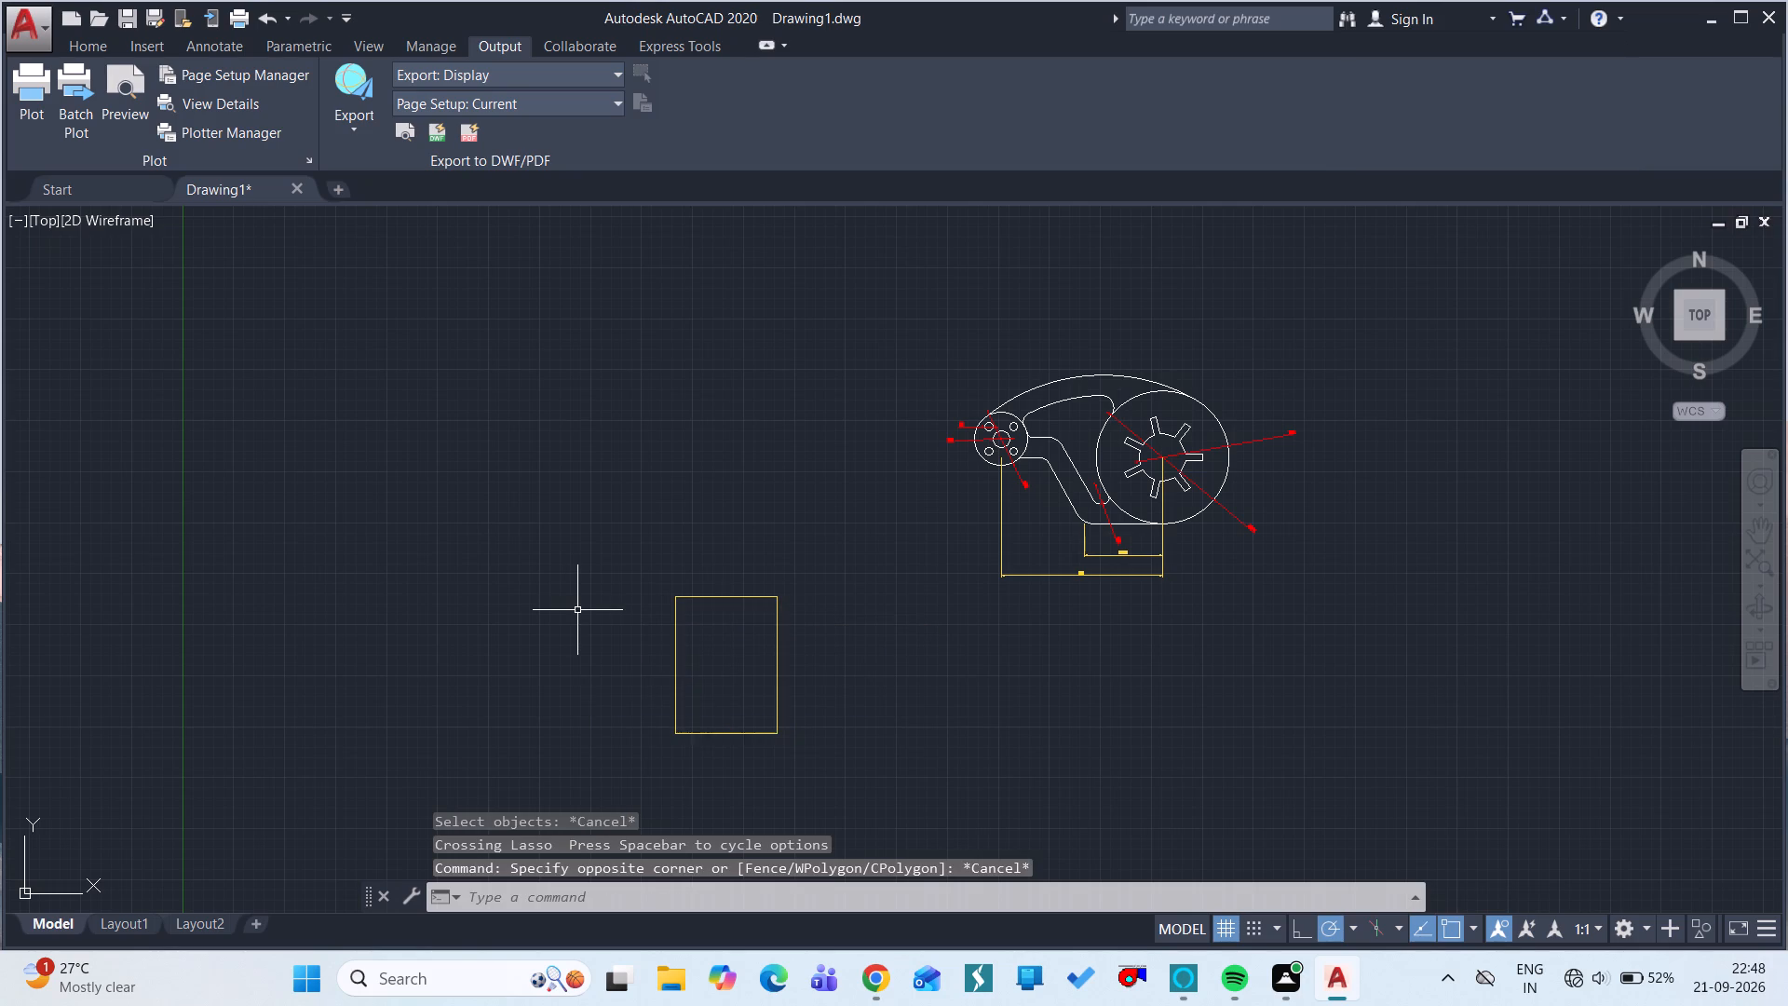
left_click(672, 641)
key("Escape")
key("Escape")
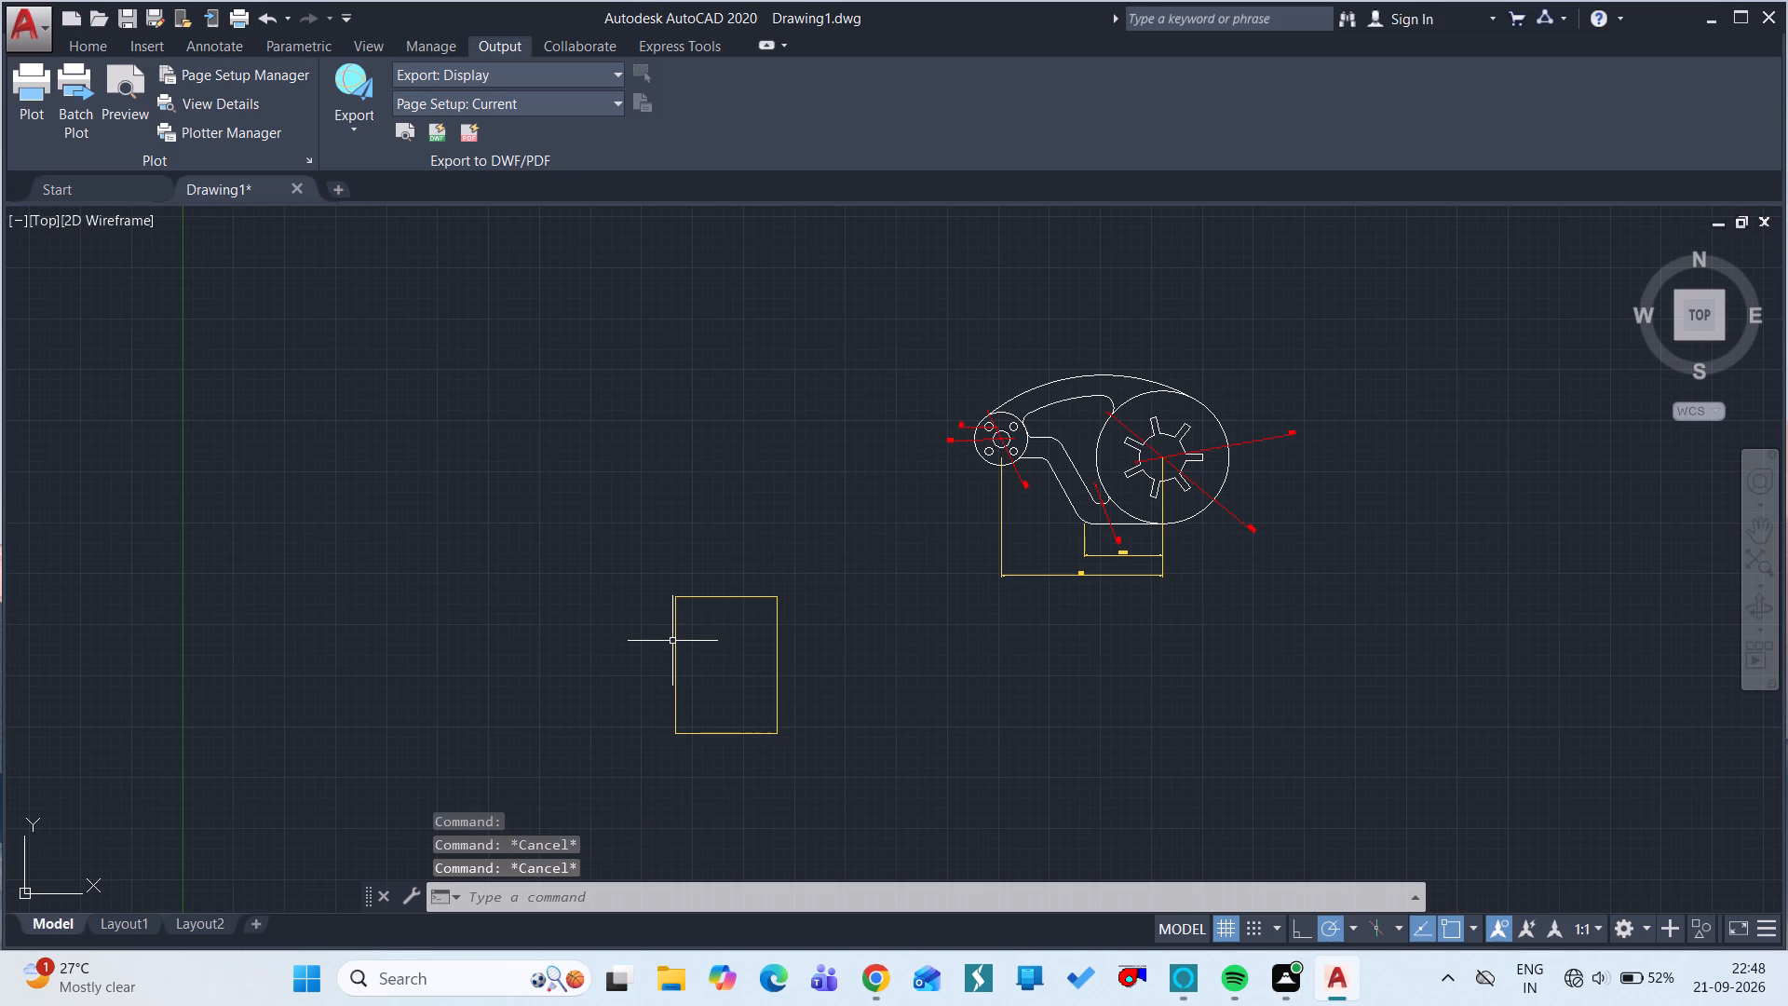
Delete the joined rectangle below and left of the small flange.
left_click(672, 641)
key("Delete")
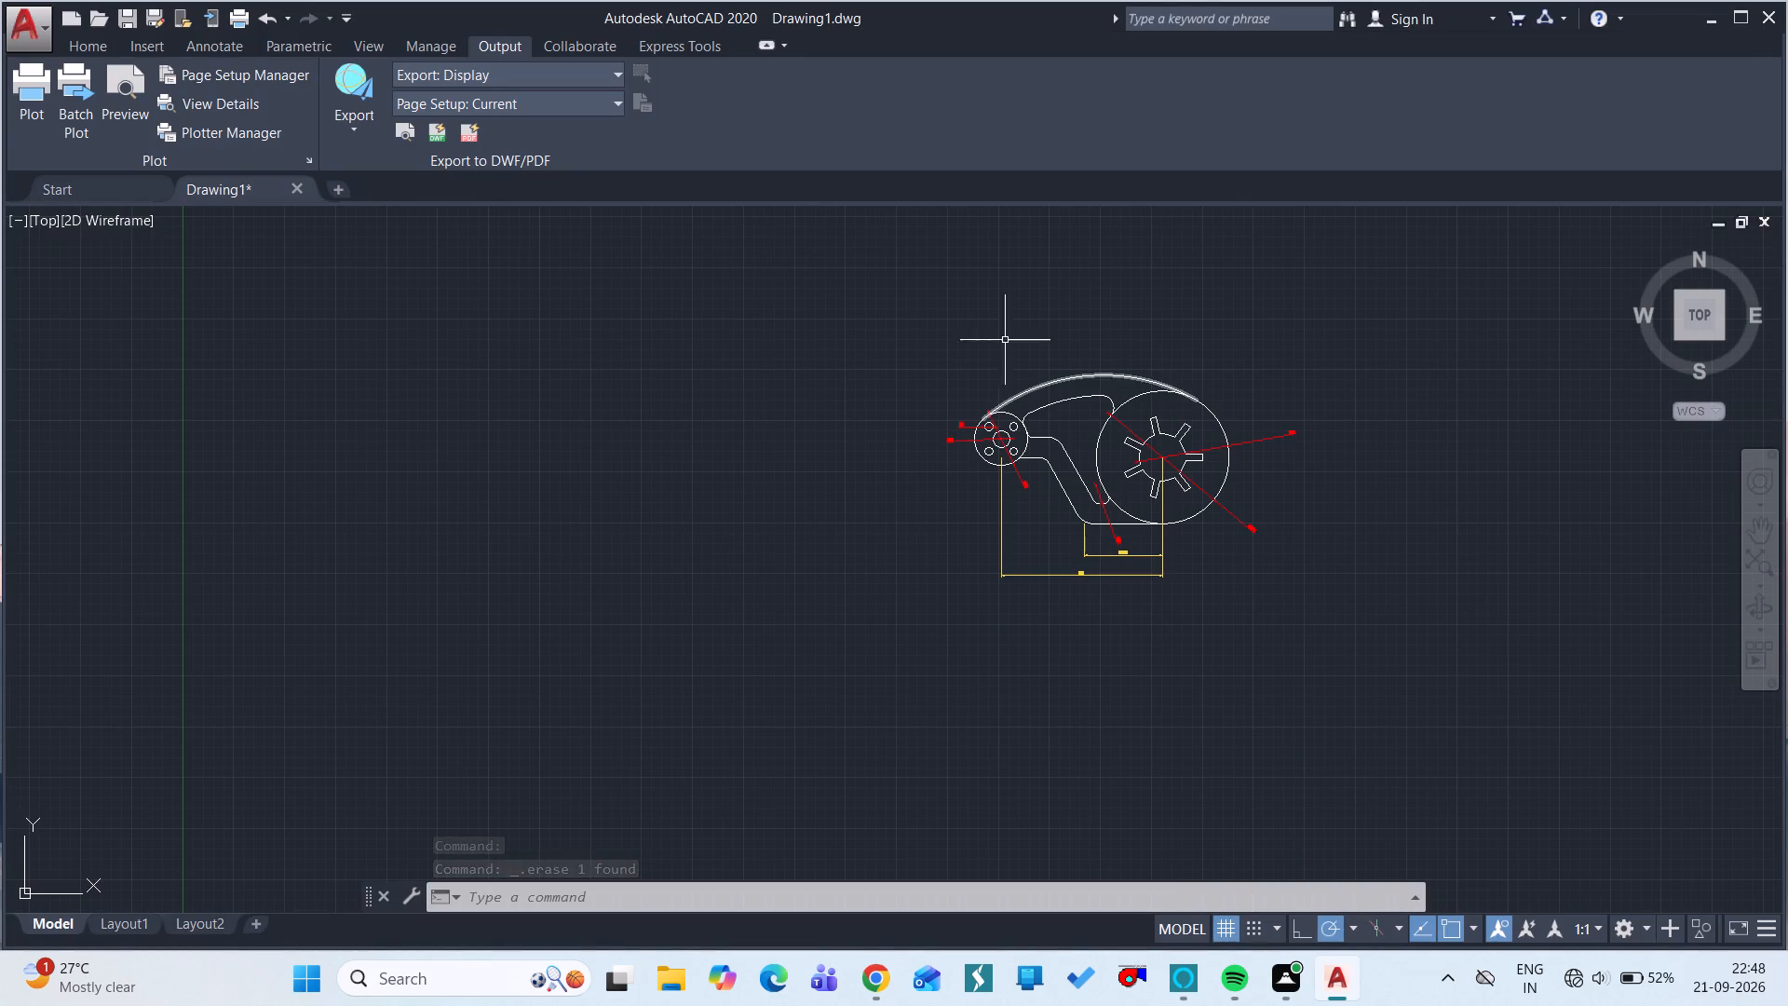
Turn off command log file recording with LOGFILEOFF.
type("log")
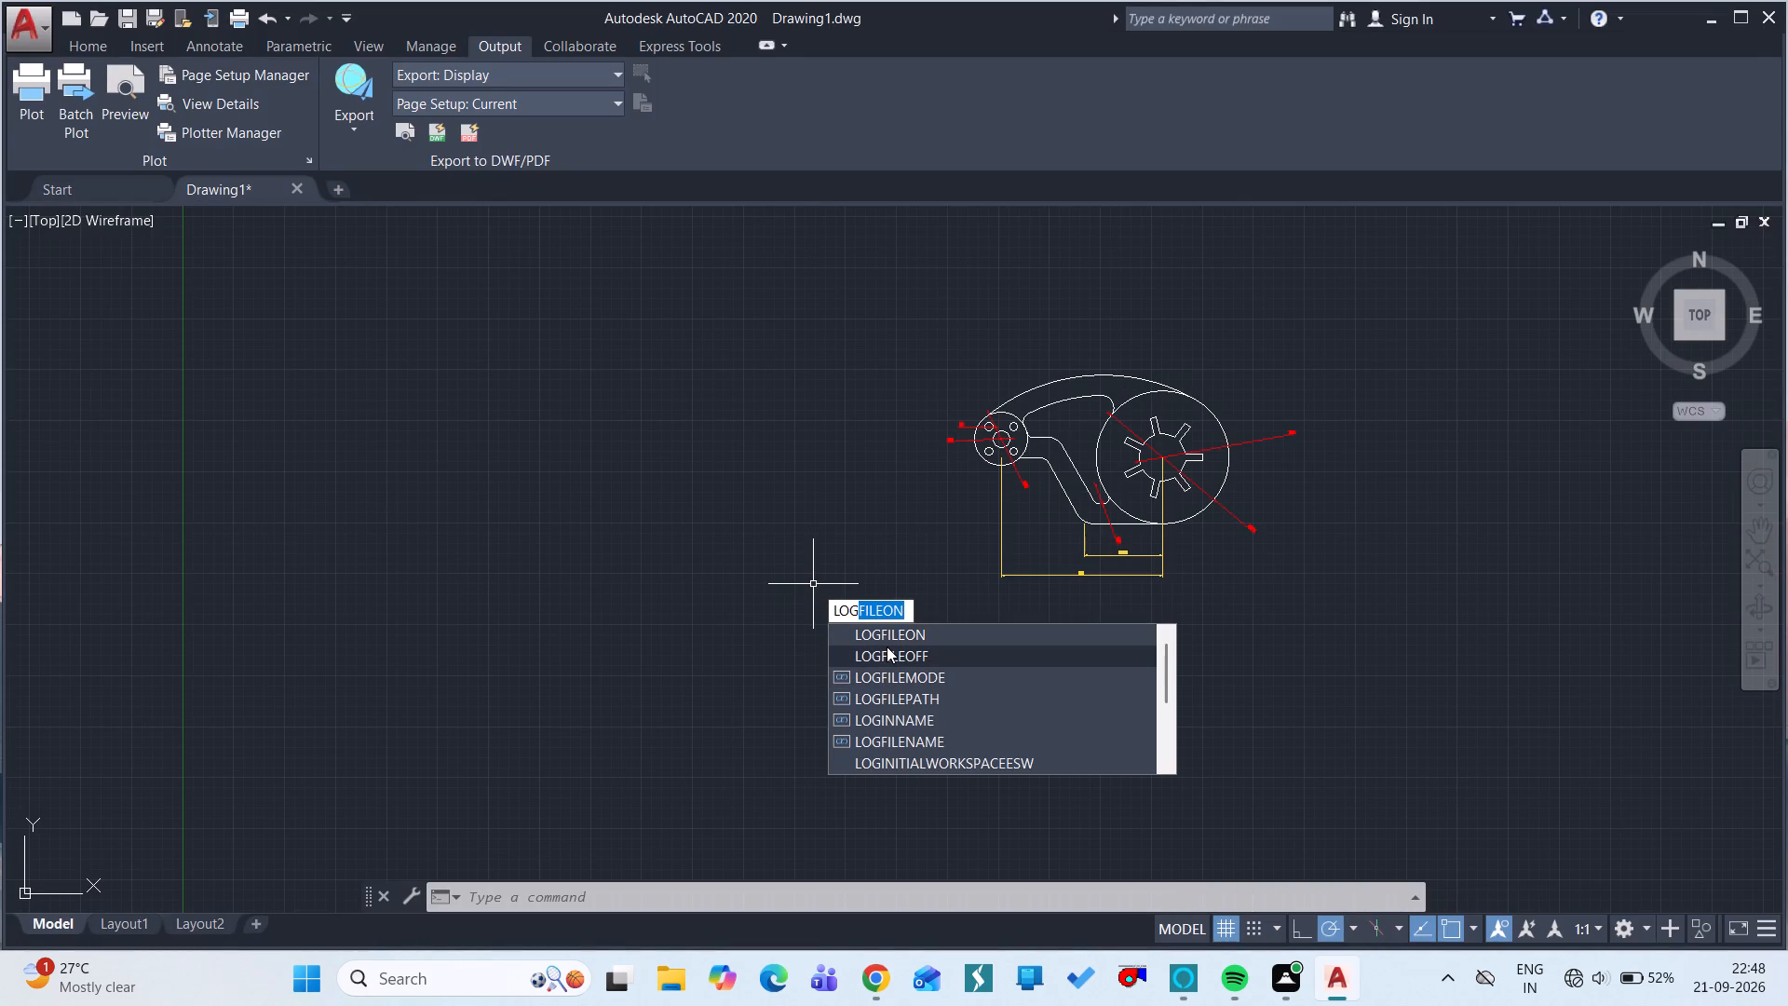
left_click(887, 646)
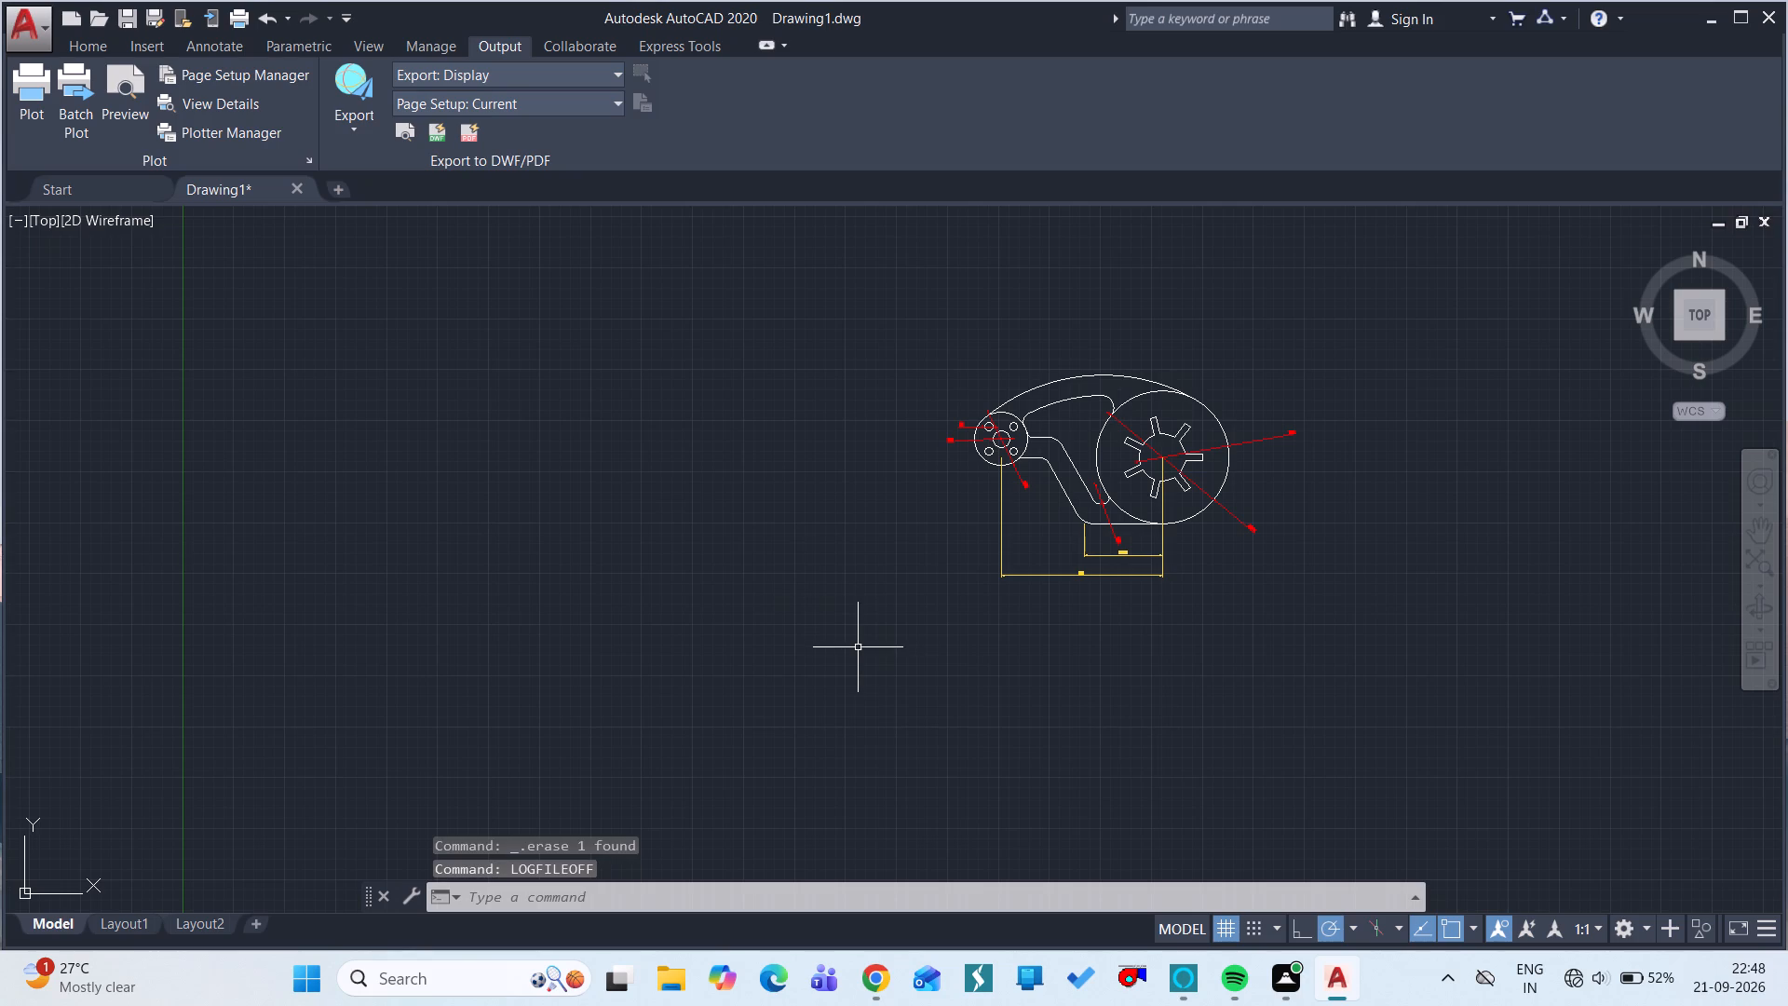
Start a Save As of the drawing and create a folder named DRAWING-7 in the Desktop's AUTOCAD INTERSHIP > DRAWINGS folder.
left_click(20, 20)
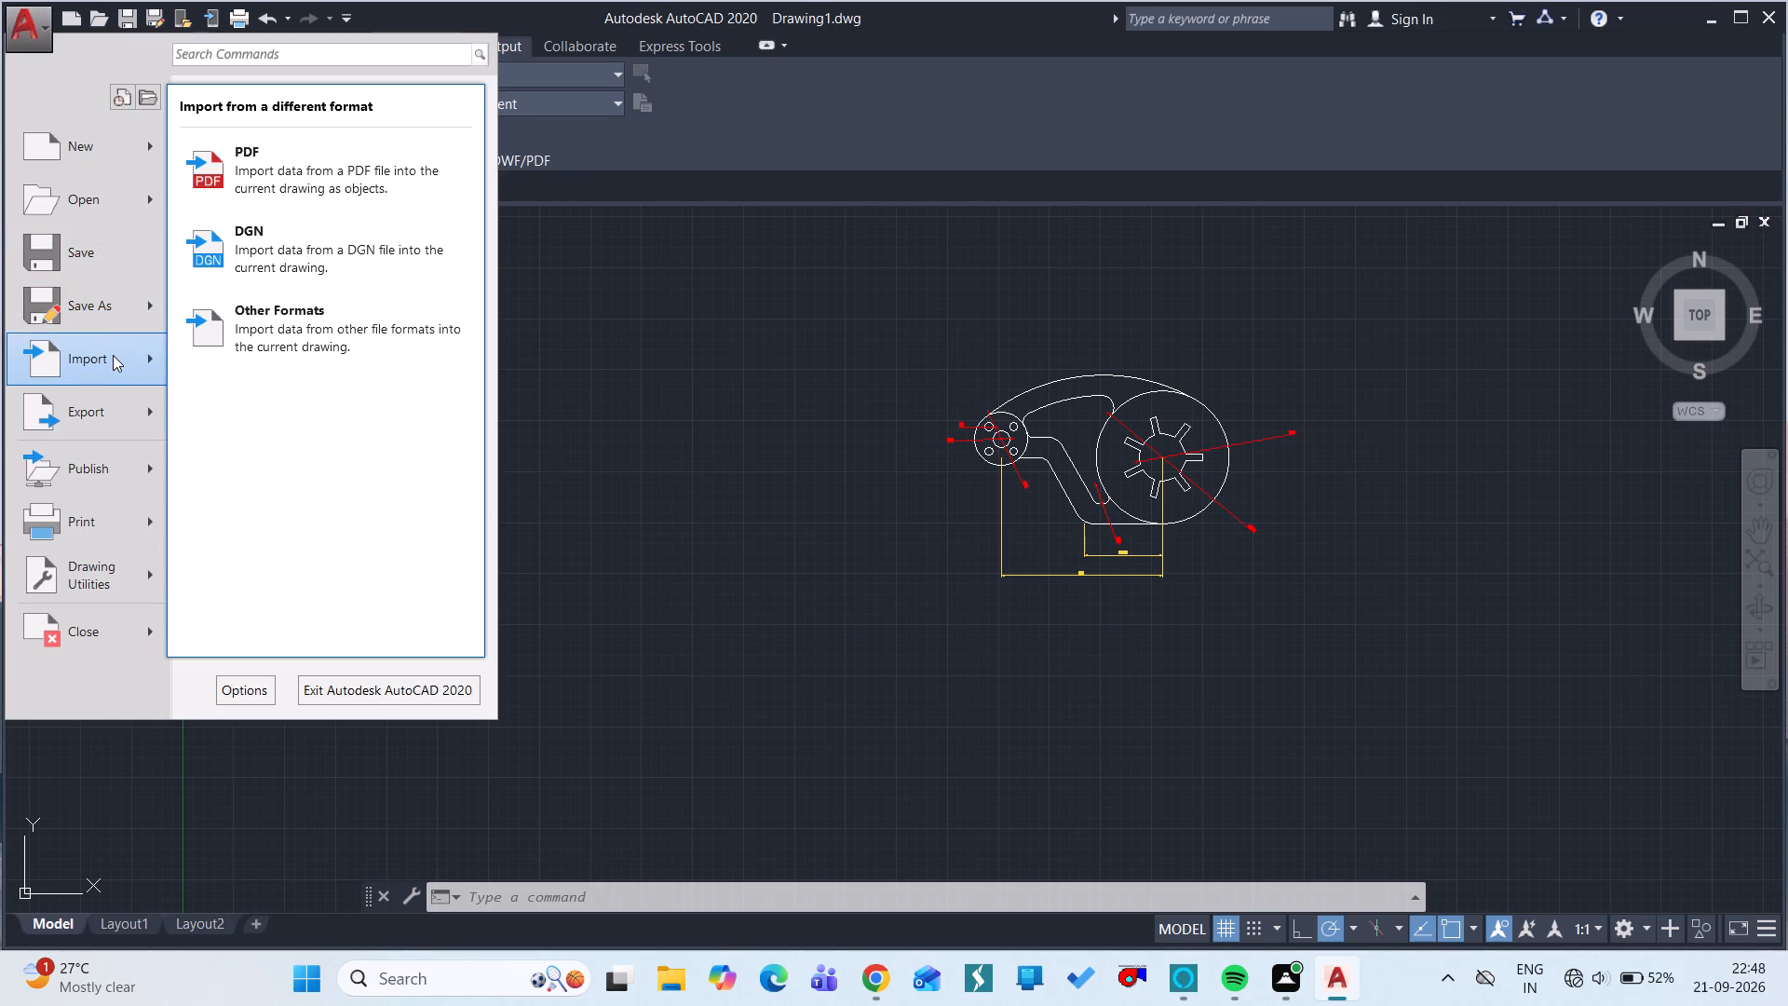
left_click(102, 292)
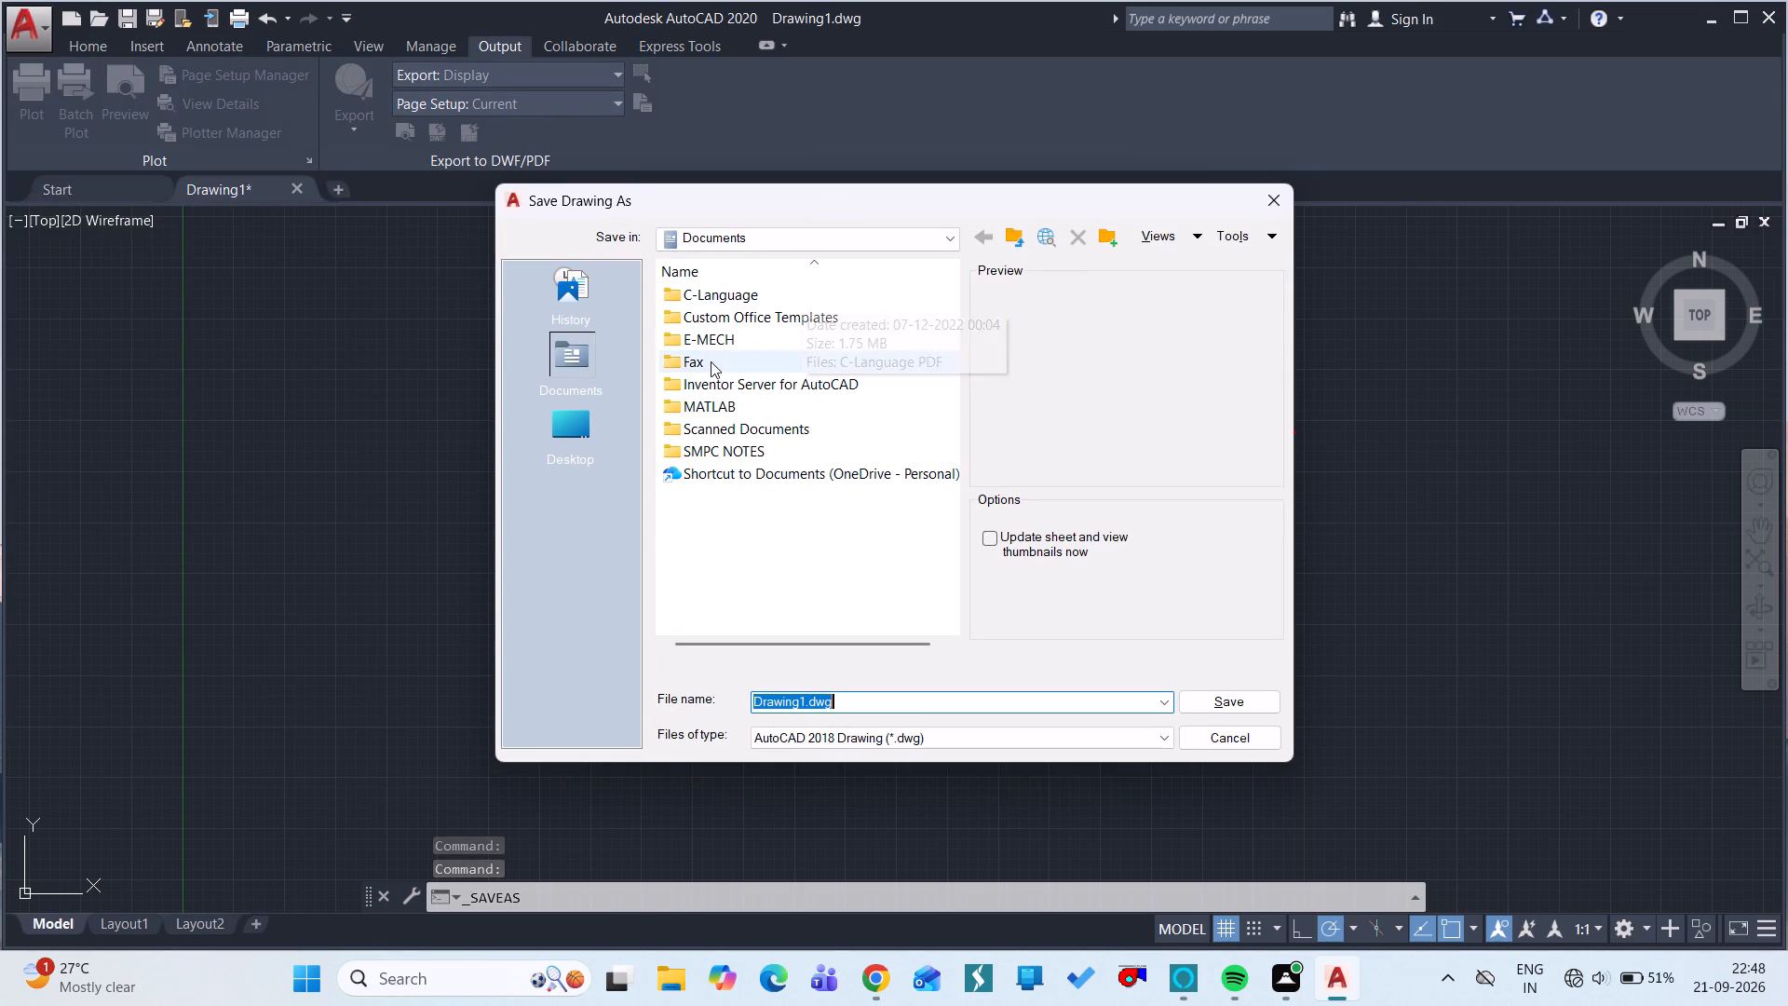
left_click(554, 410)
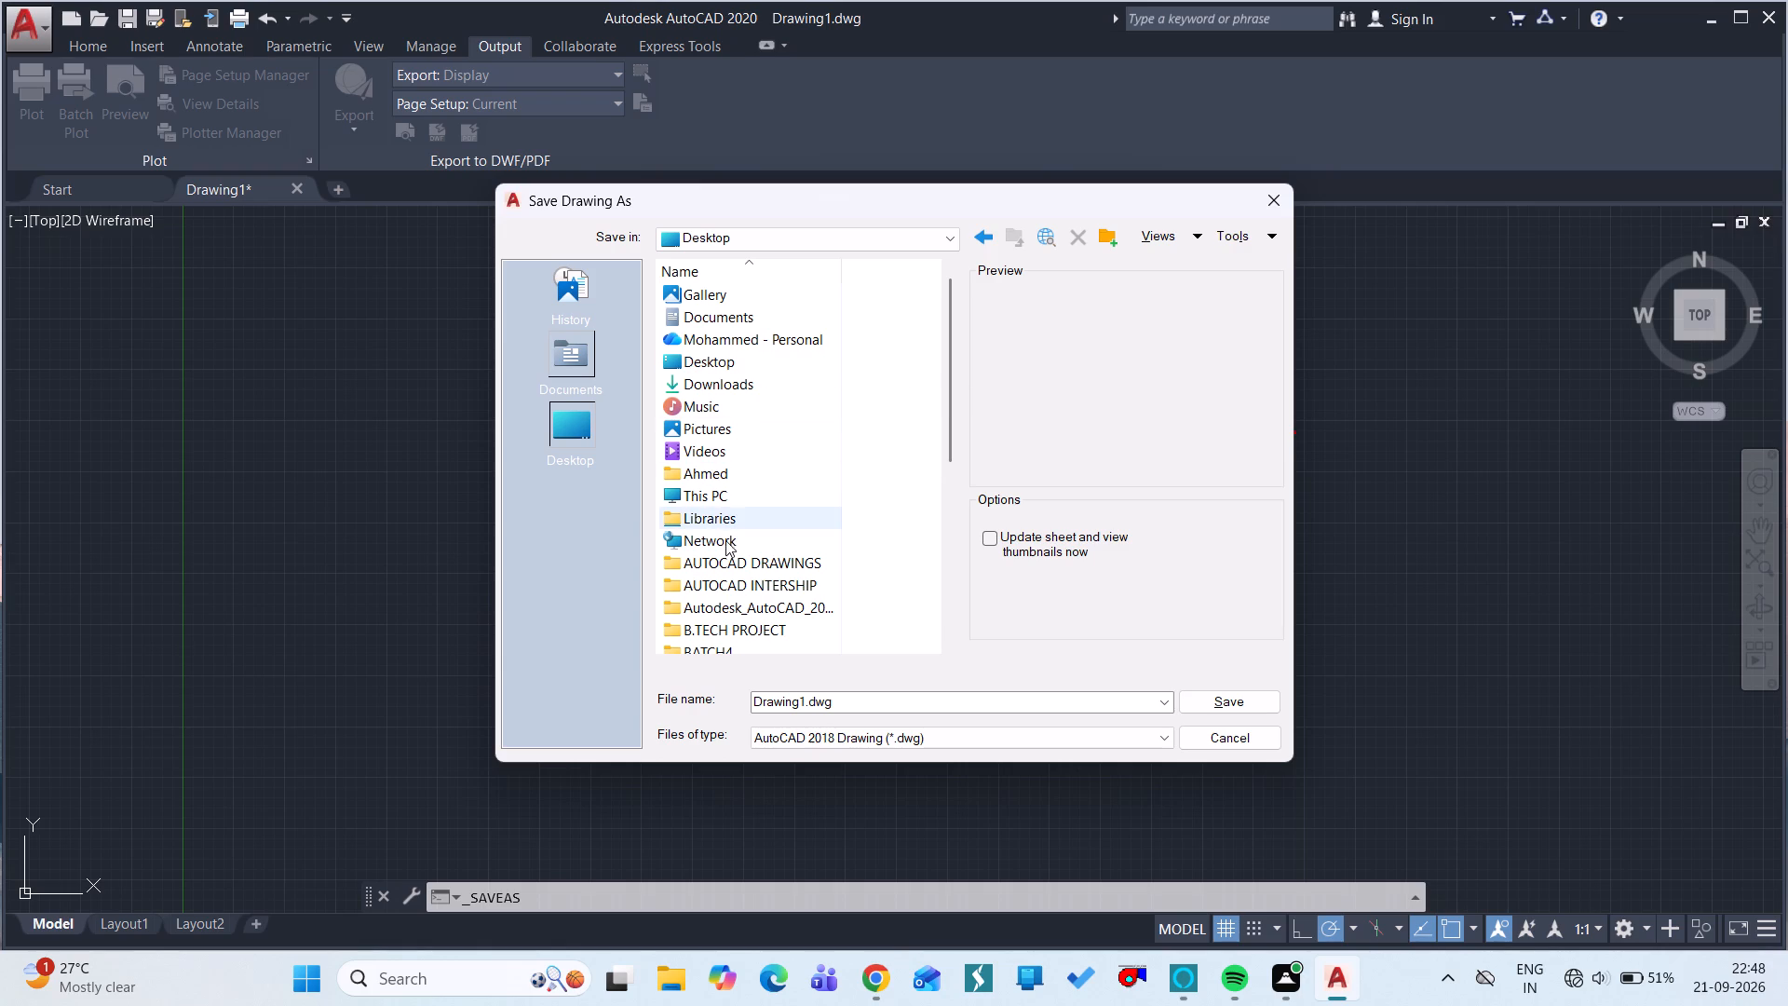
double_click(725, 574)
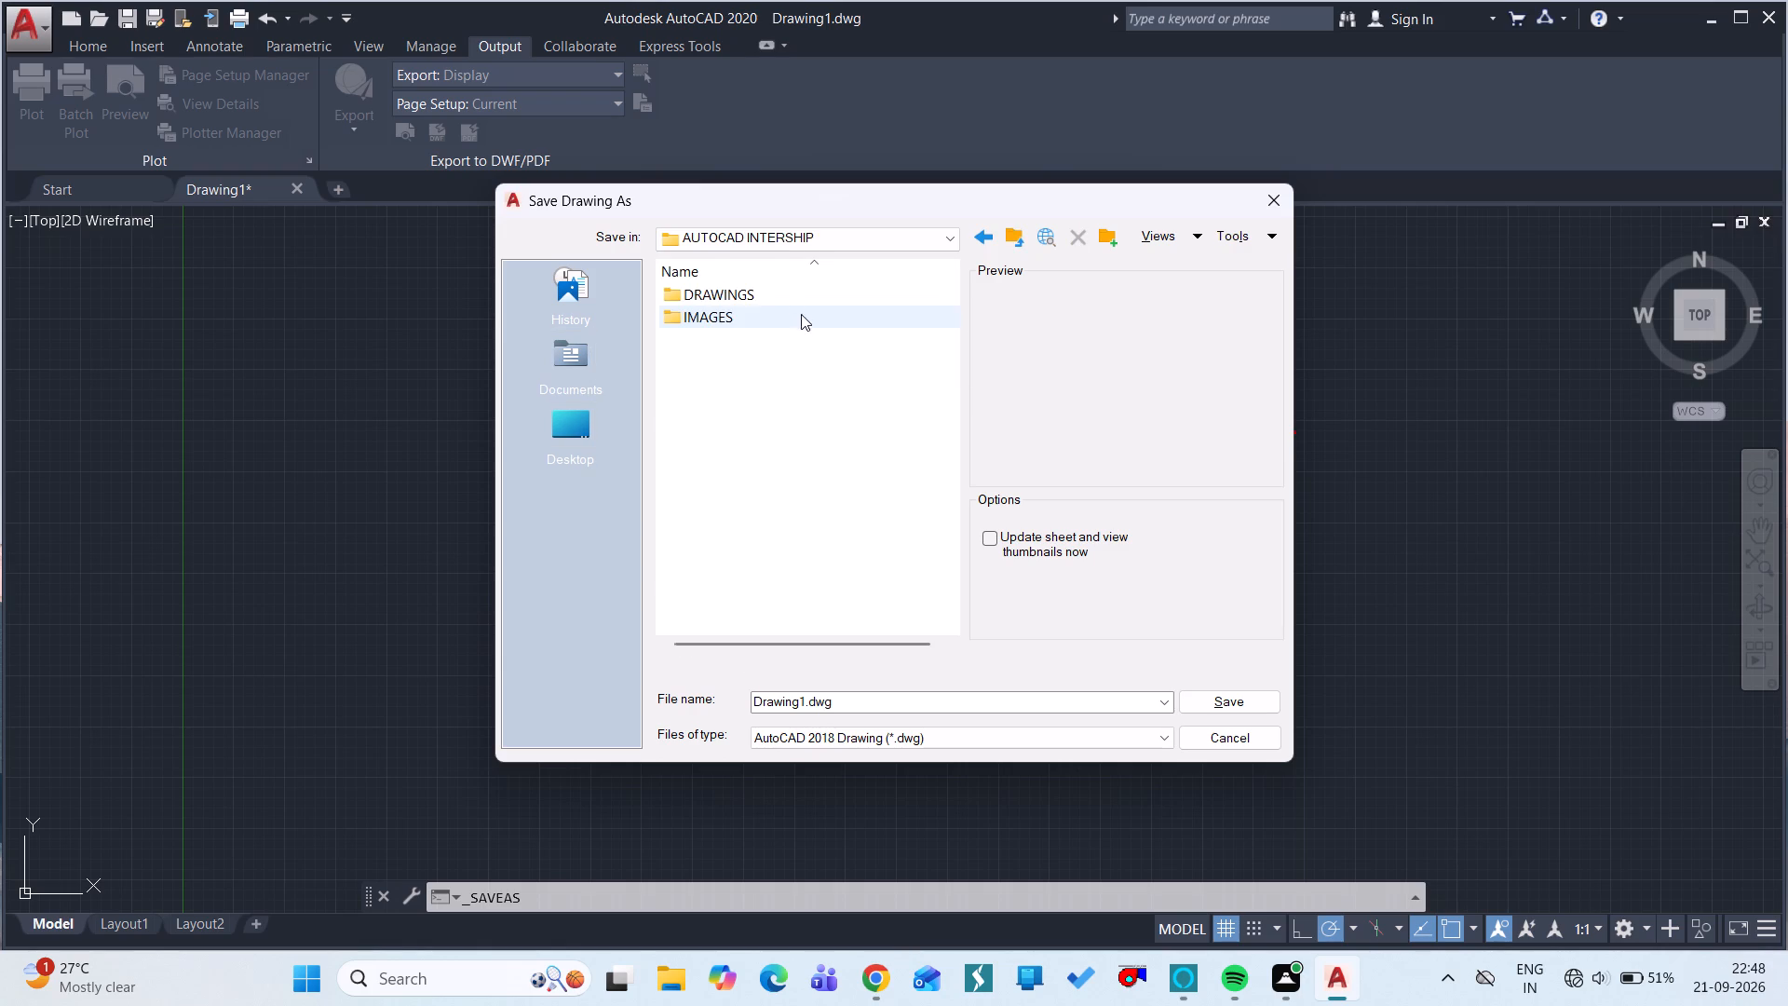
left_click(775, 299)
left_click_drag(775, 299, 690, 415)
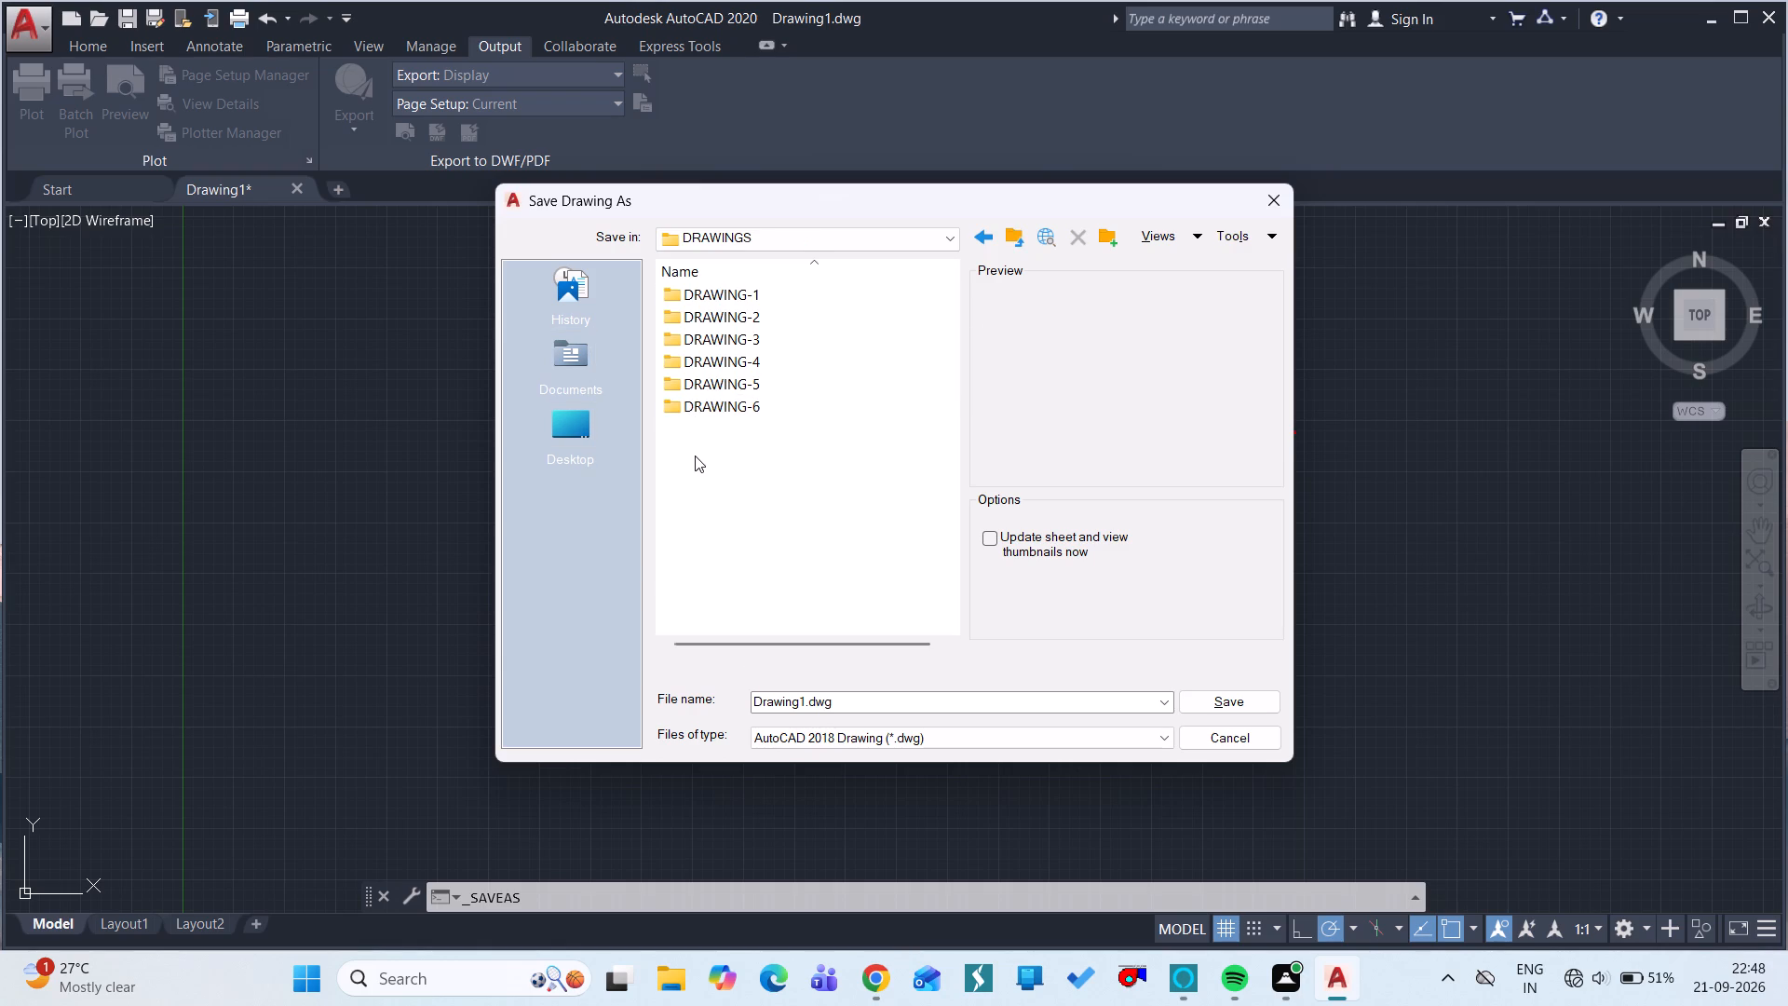
right_click(695, 455)
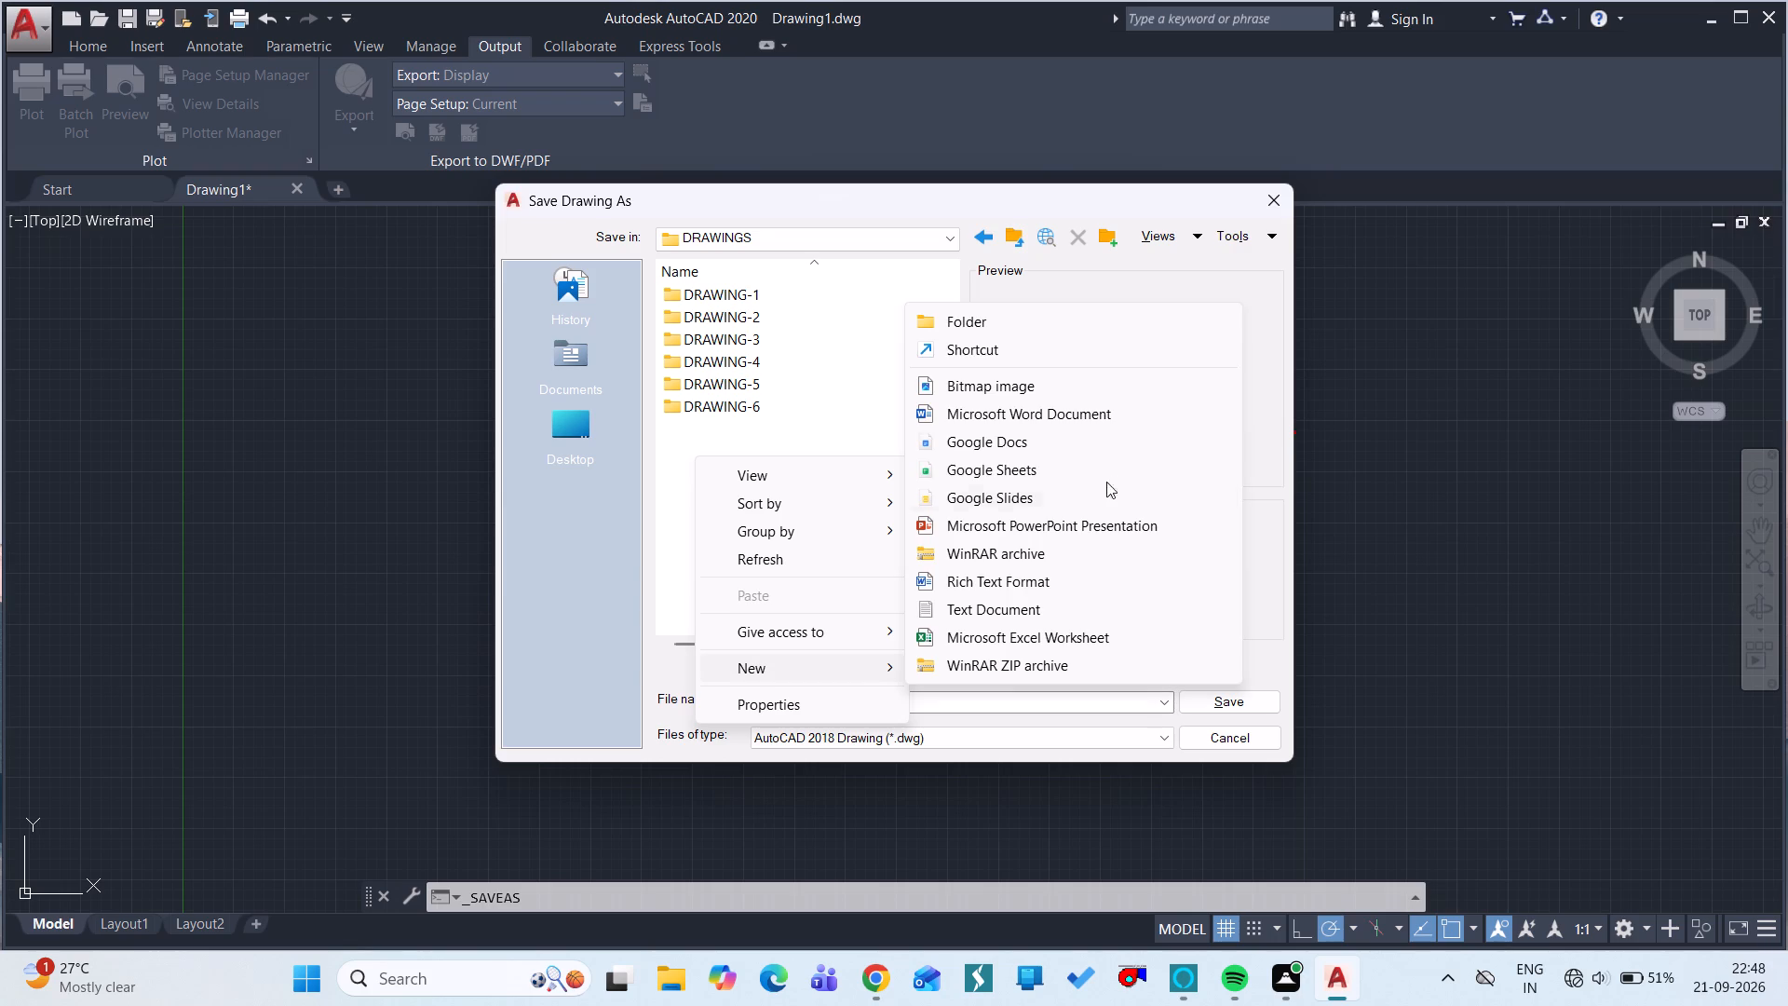
left_click(972, 319)
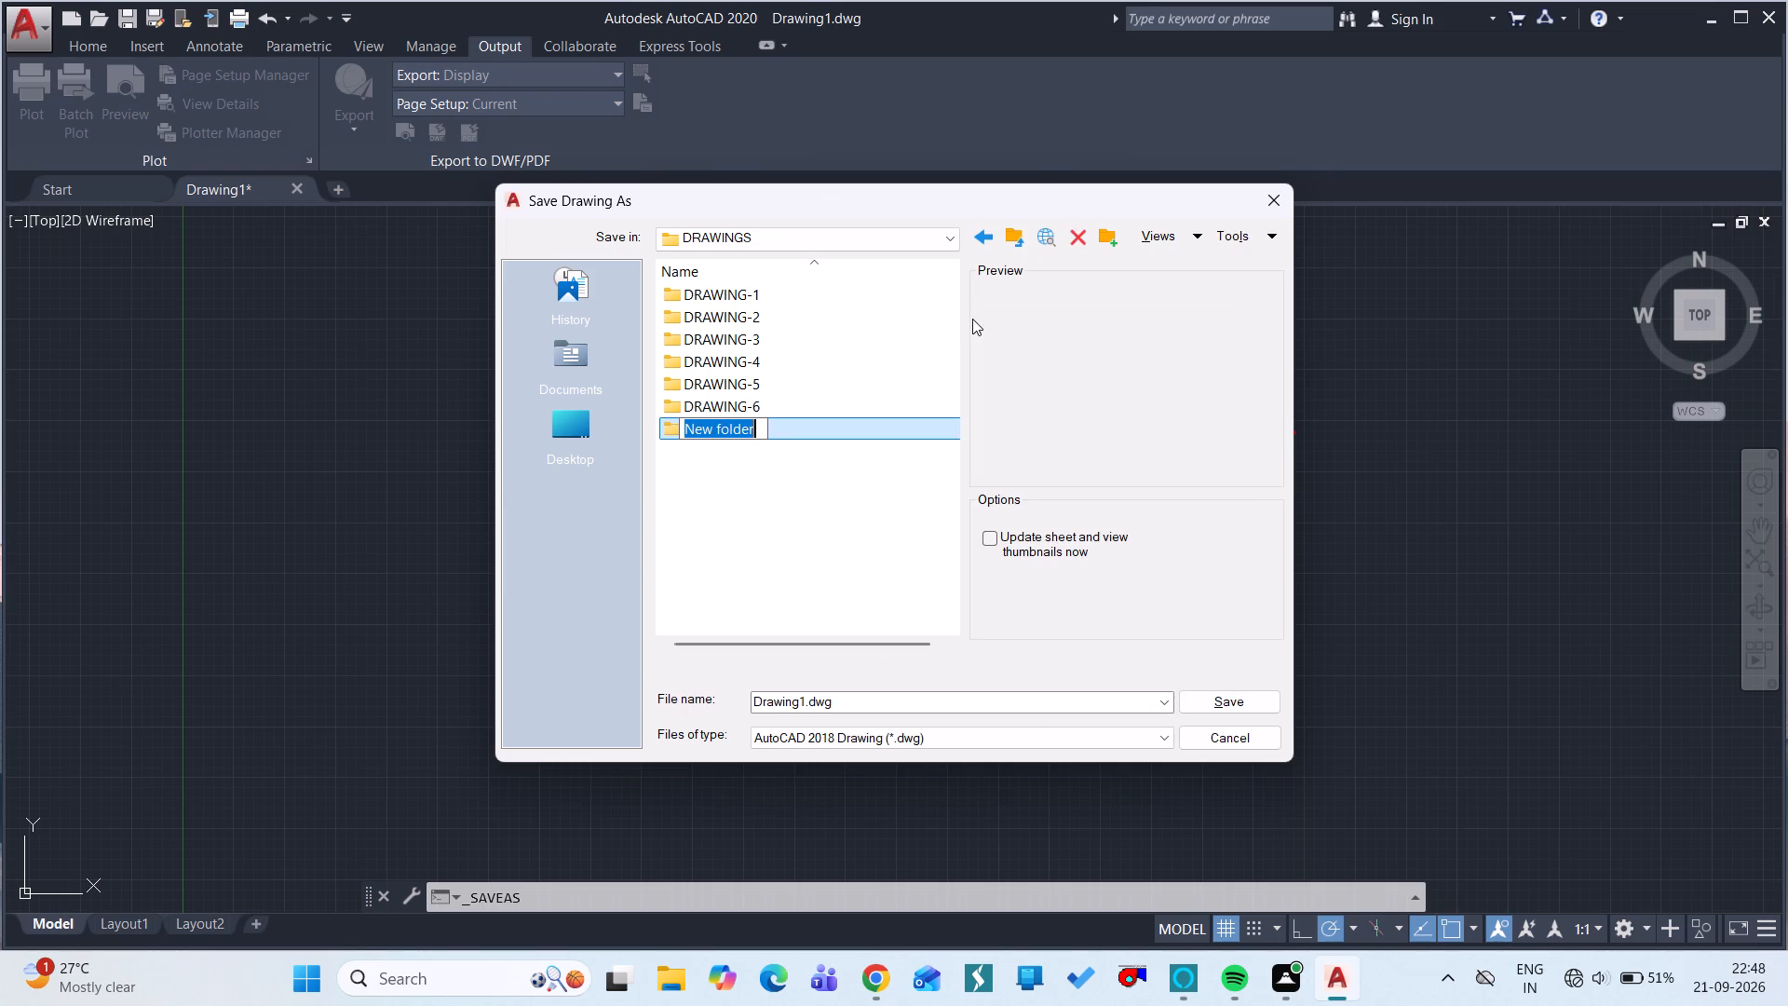
type("DRAWING")
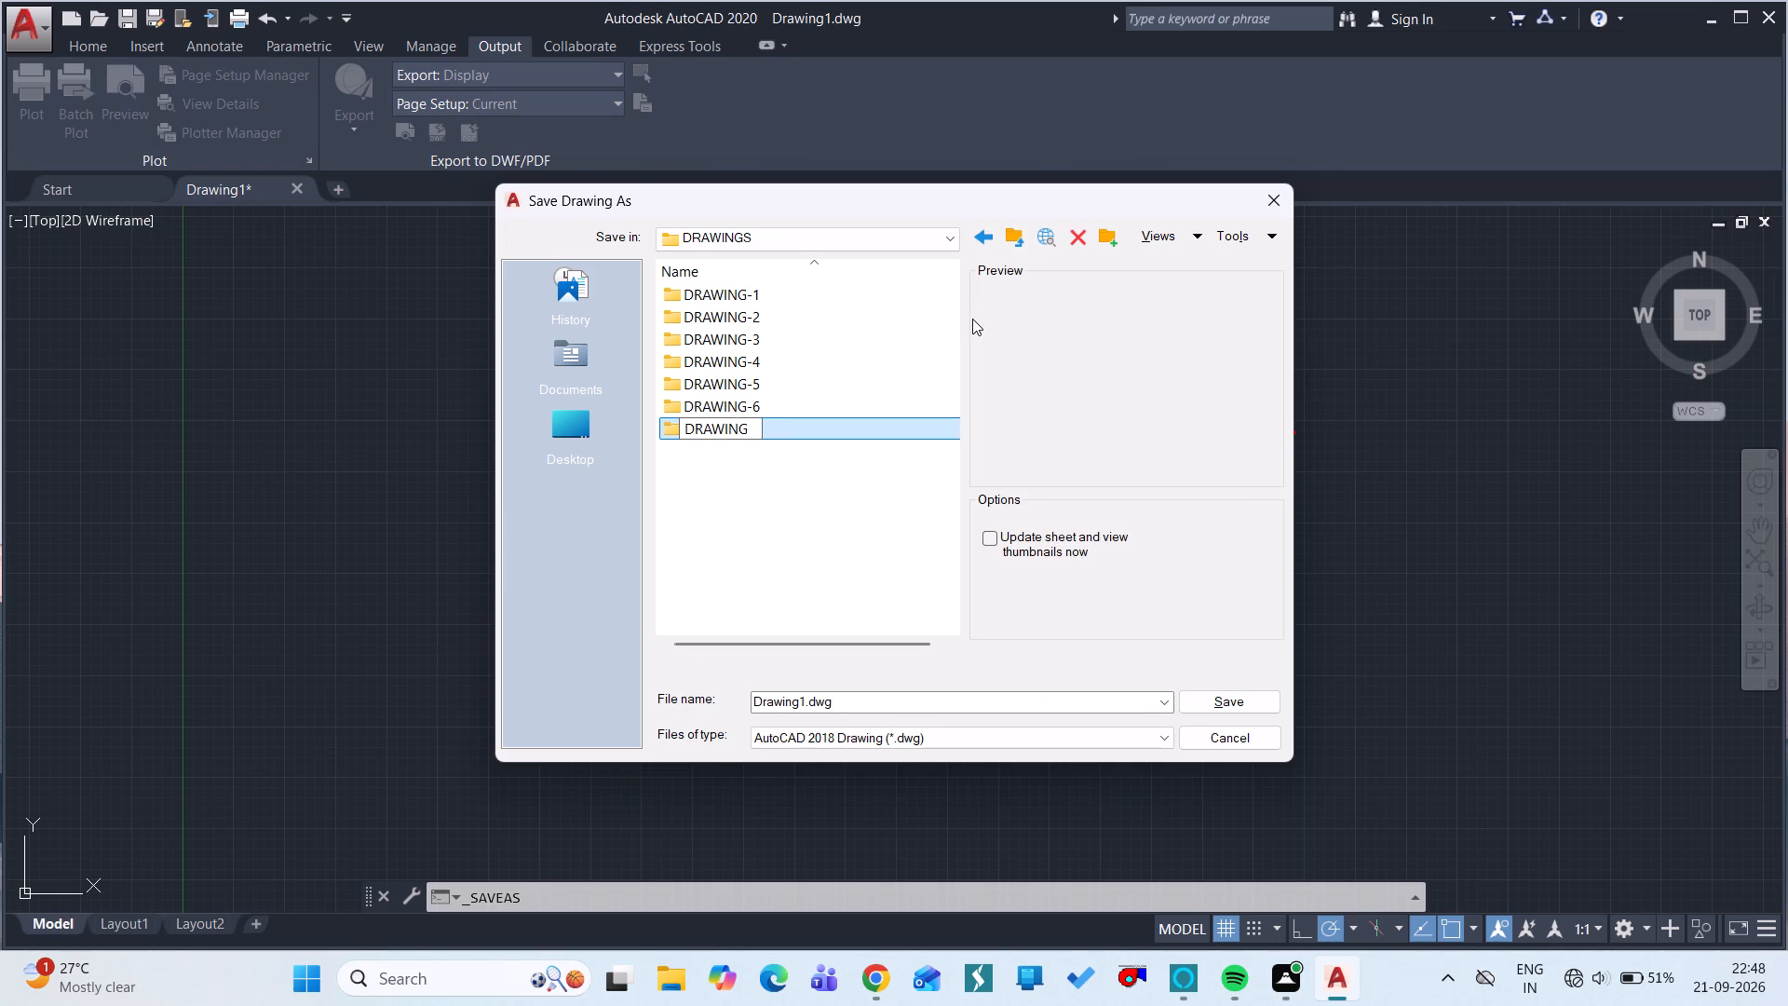
key("minus")
key("7")
left_click(893, 479)
Save the drawing as Drawing1.dwg in the new DRAWING-7 folder.
double_click(822, 427)
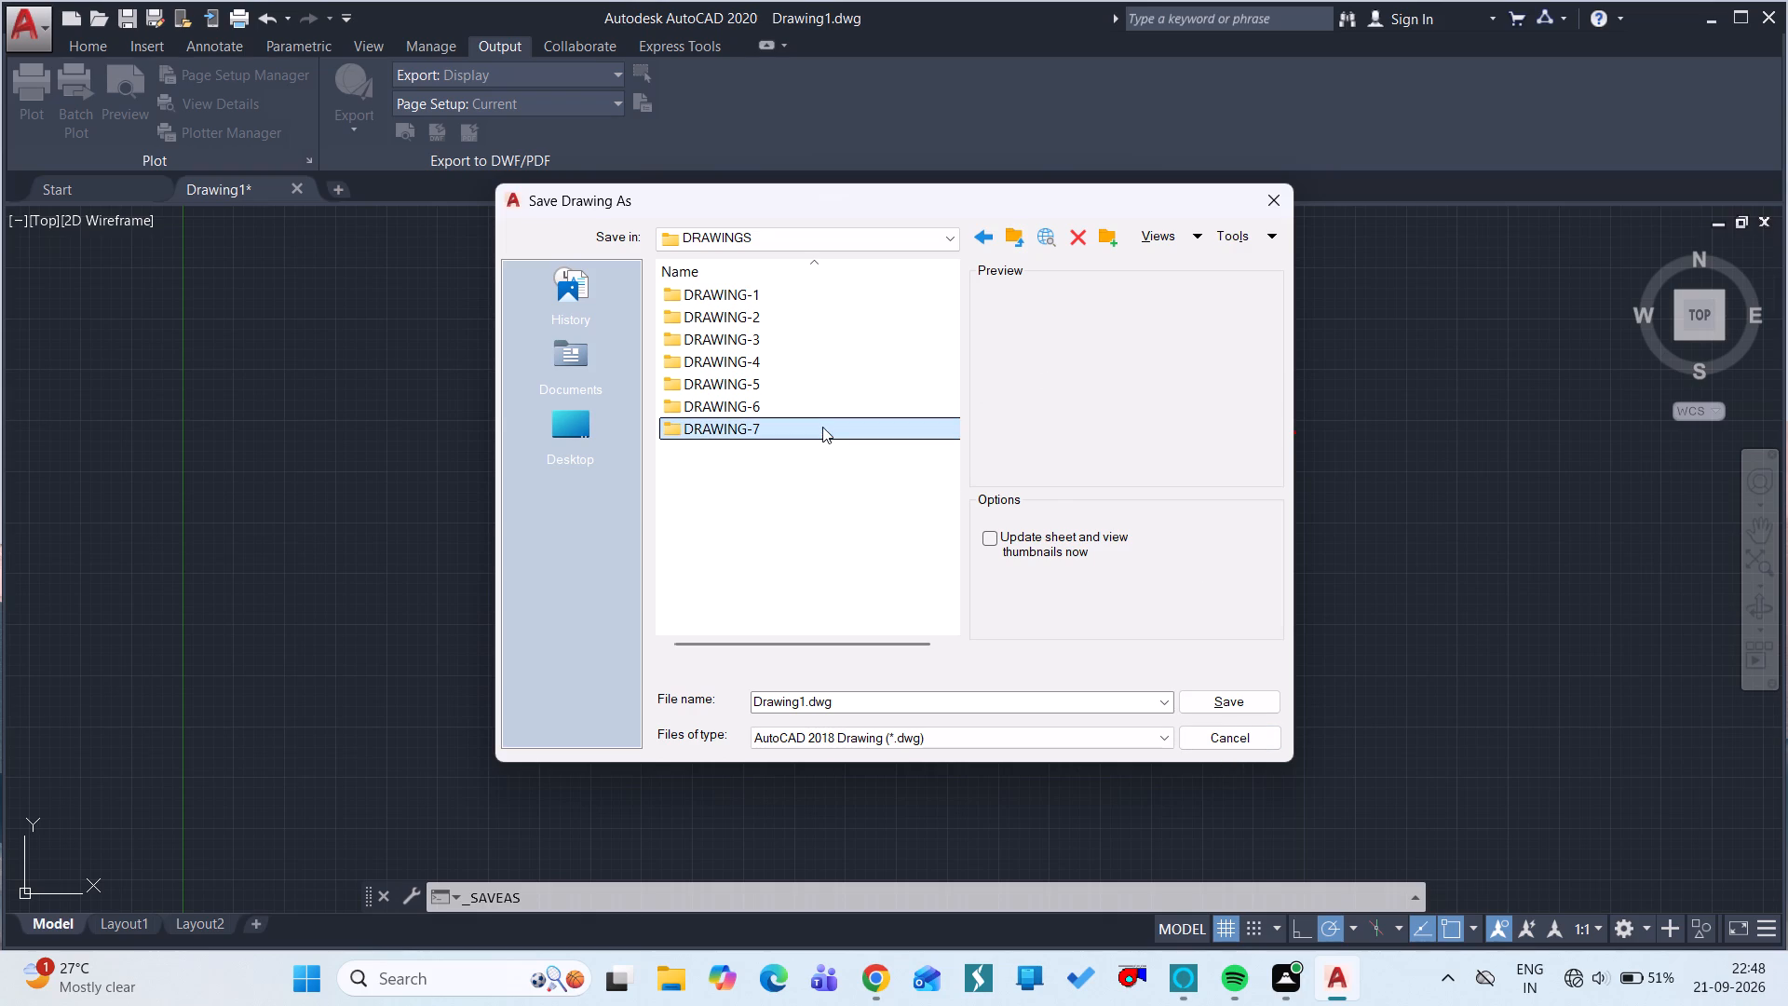
left_click(1207, 702)
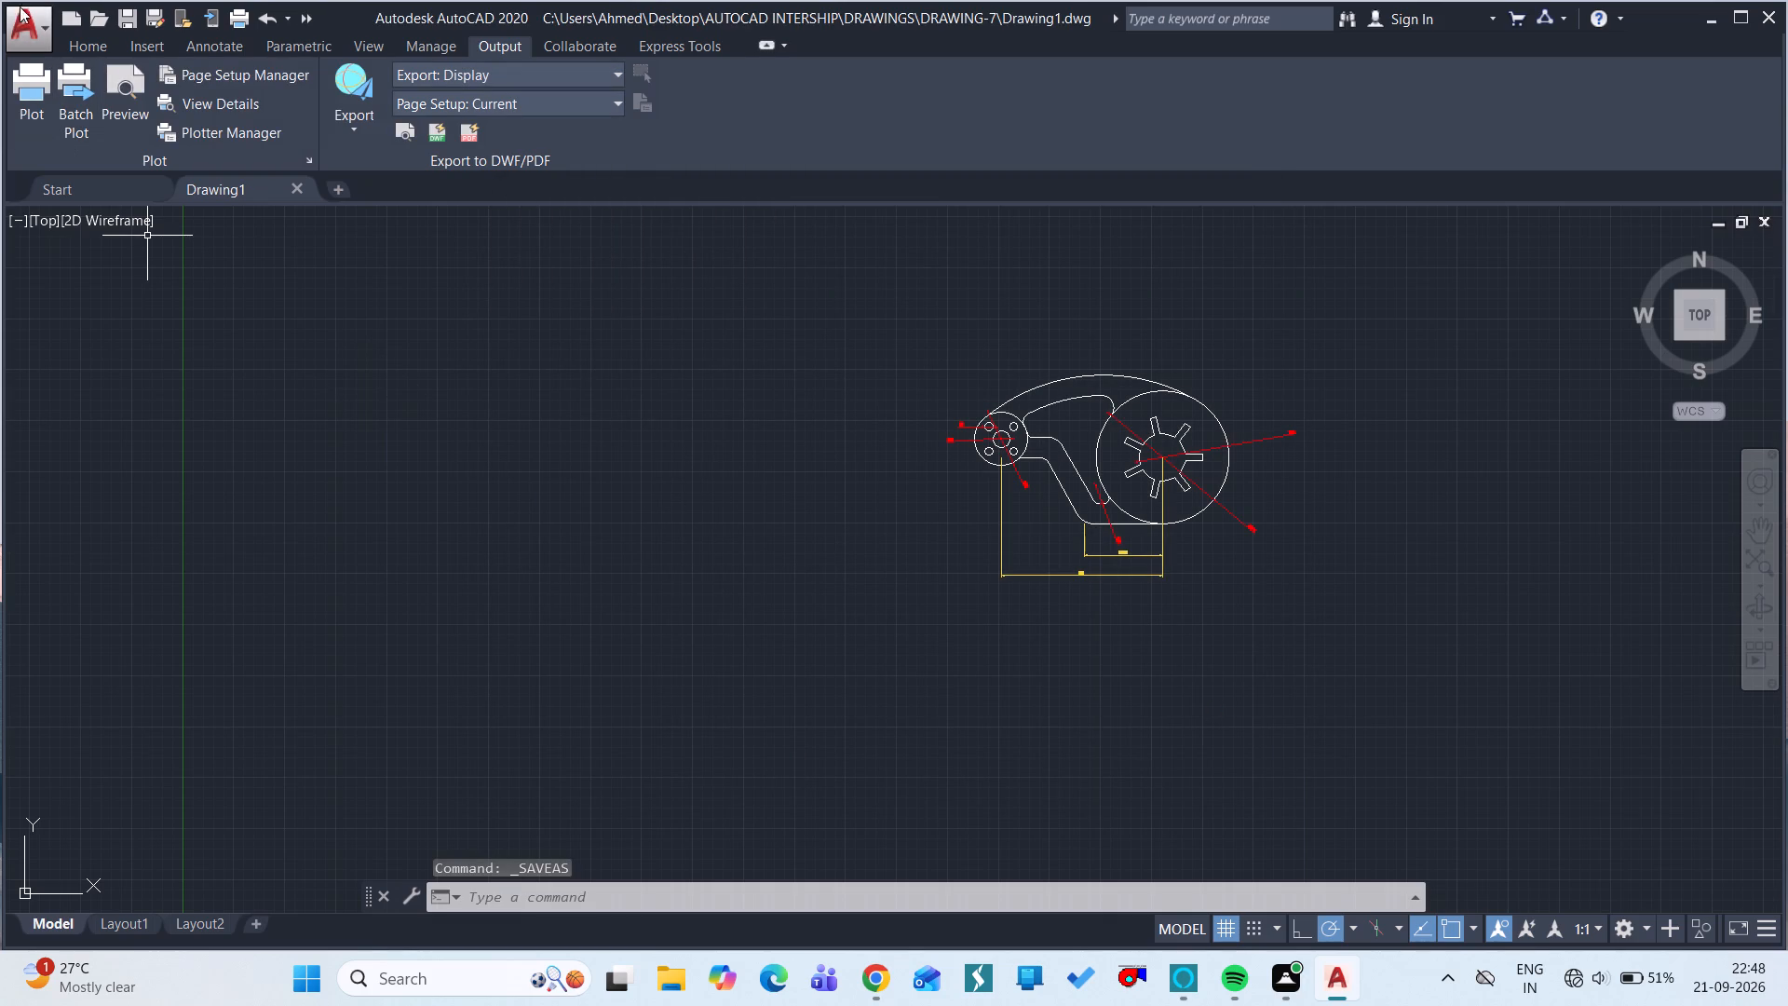
Export the drawing as Drawing1.pdf into the Desktop's AUTOCAD INTERSHIP > DRAWINGS > DRAWING-7 folder.
left_click_drag(15, 0, 21, 23)
left_click(21, 23)
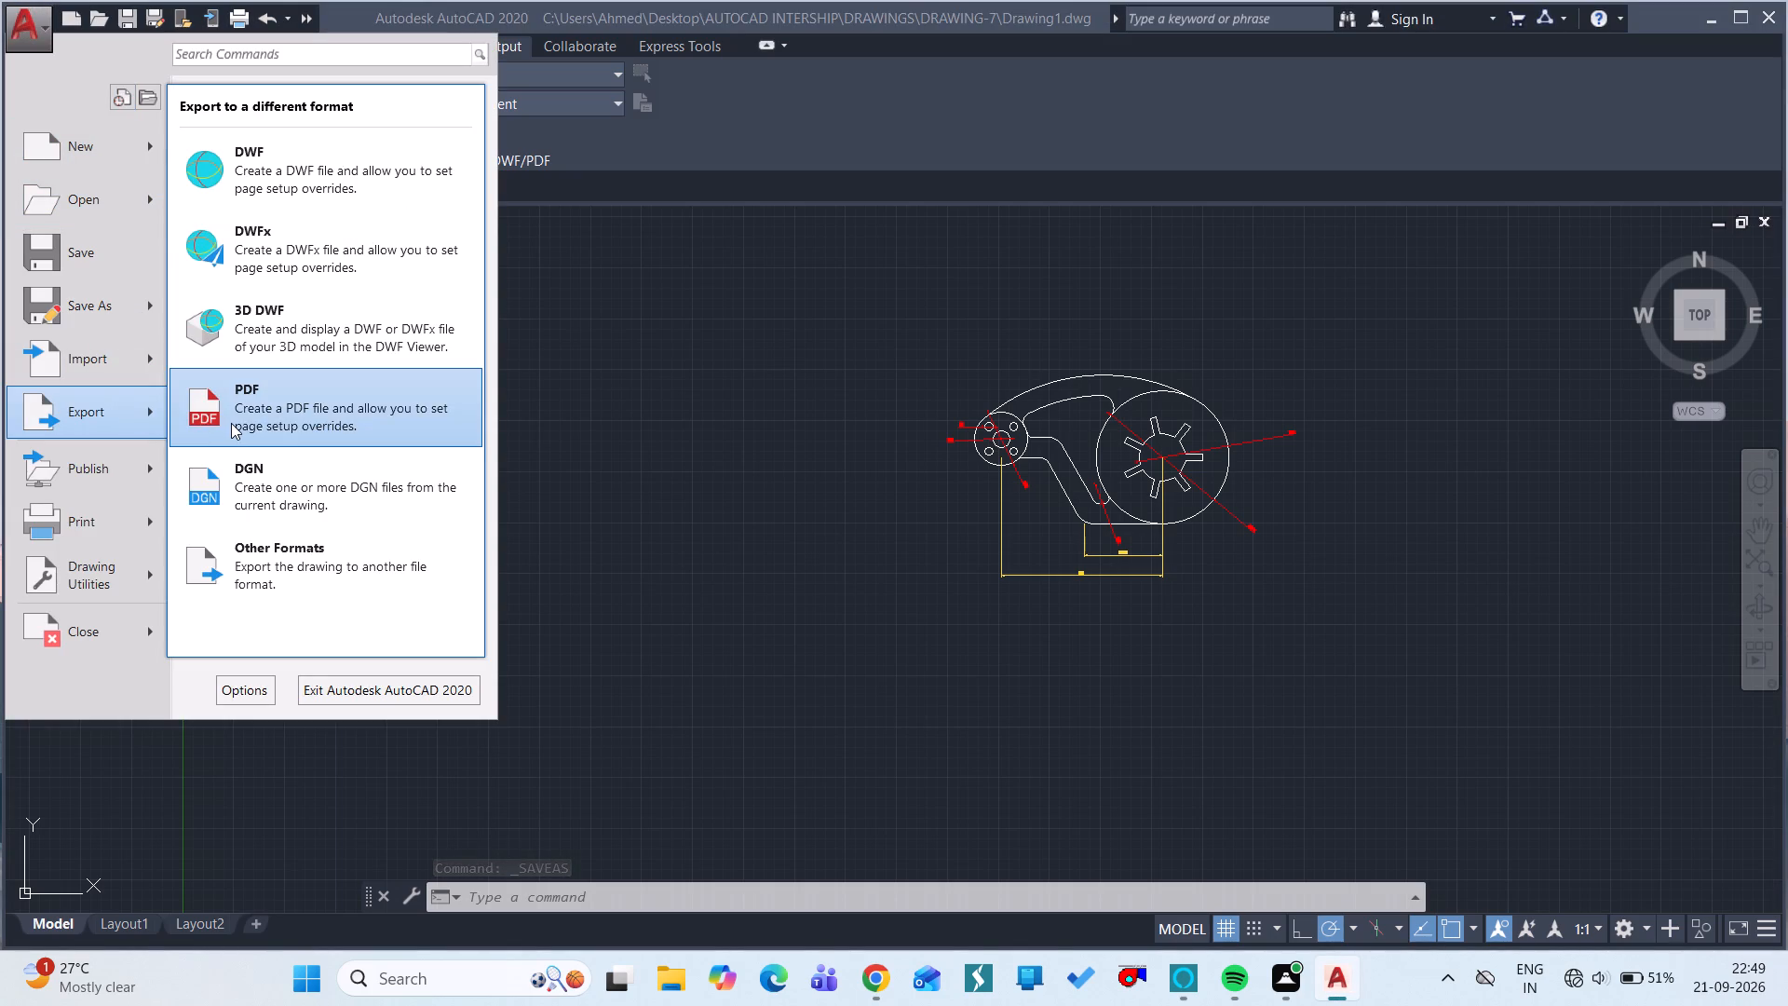
left_click(231, 423)
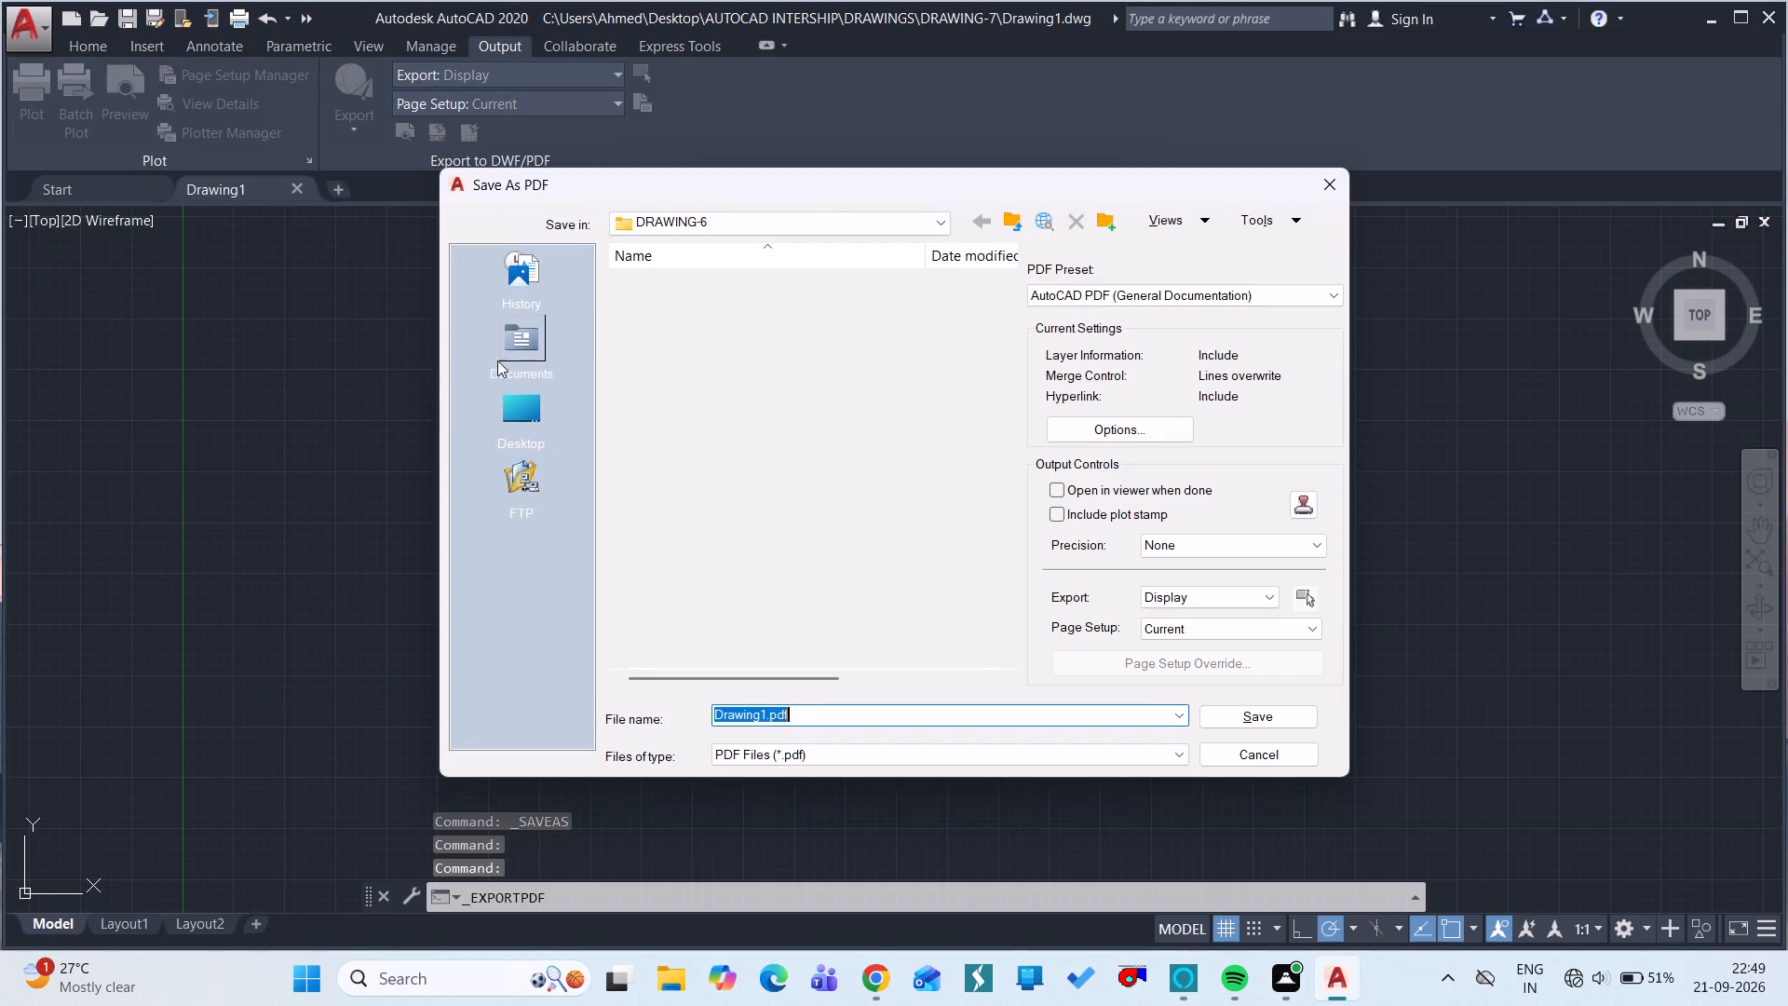
double_click(538, 421)
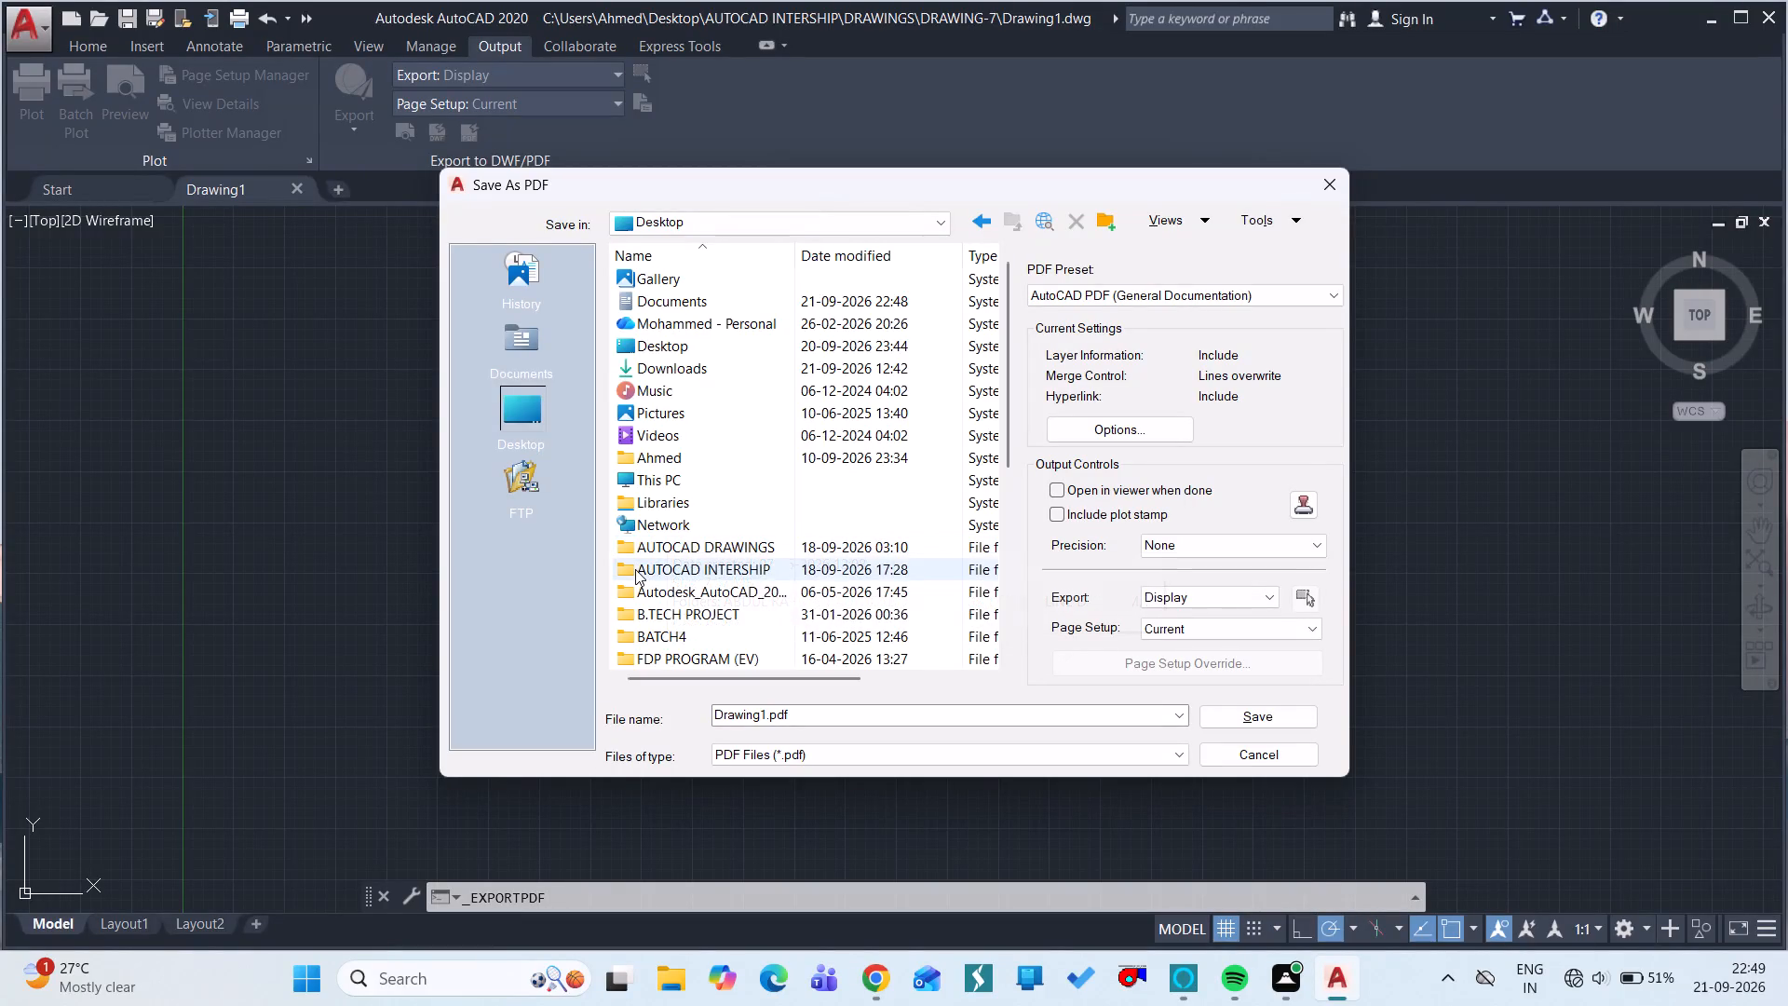
double_click(635, 569)
left_click(744, 270)
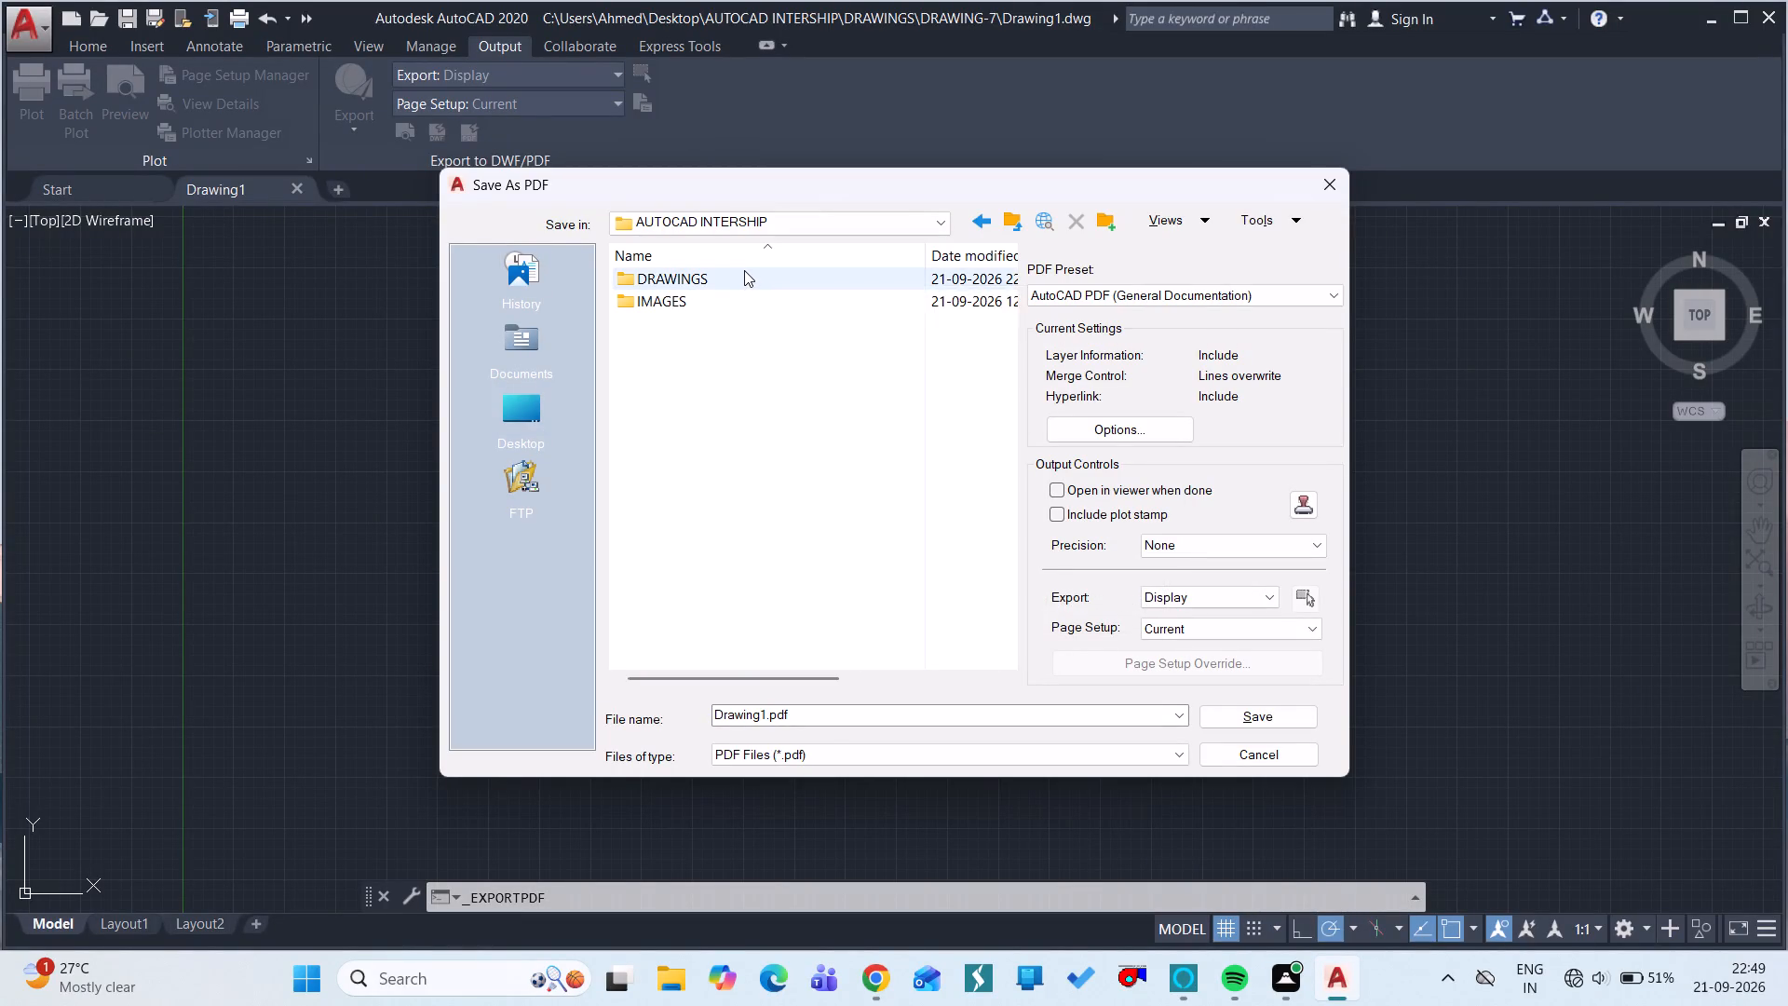